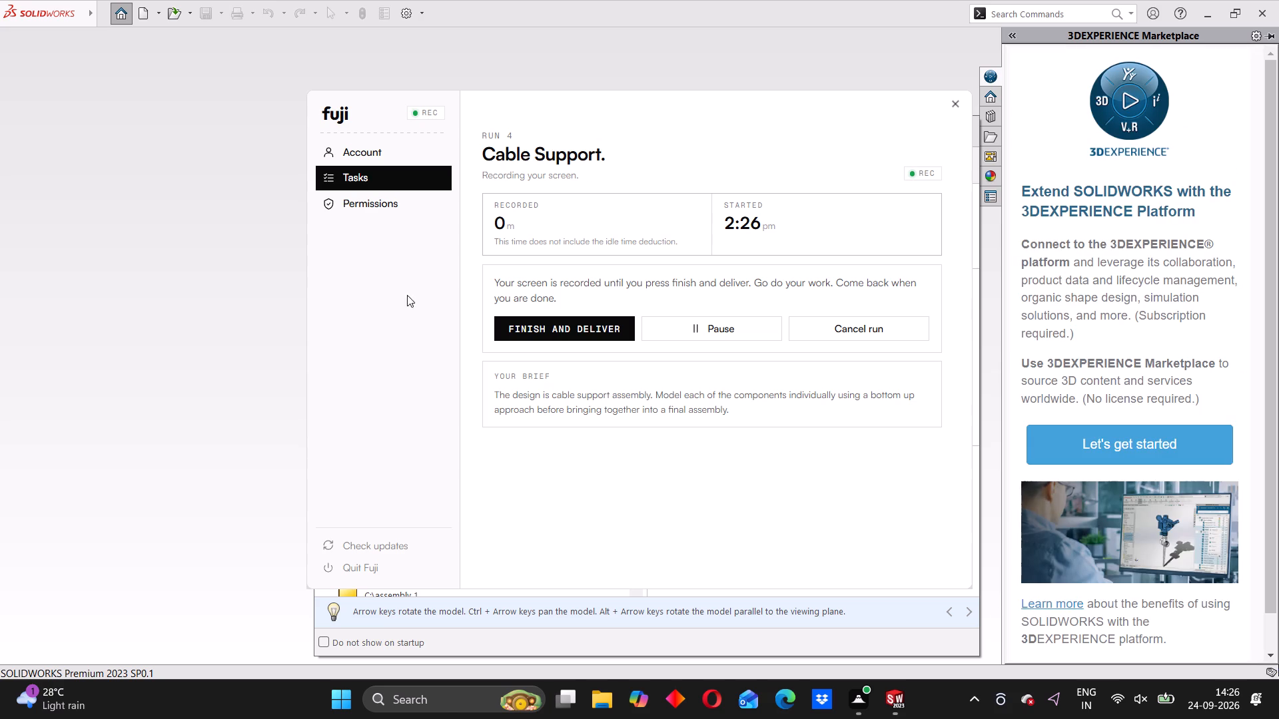
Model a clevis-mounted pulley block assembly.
Create a new part document for the first cable support component.
{"action": "left_click", "coordinate": [234, 234]}
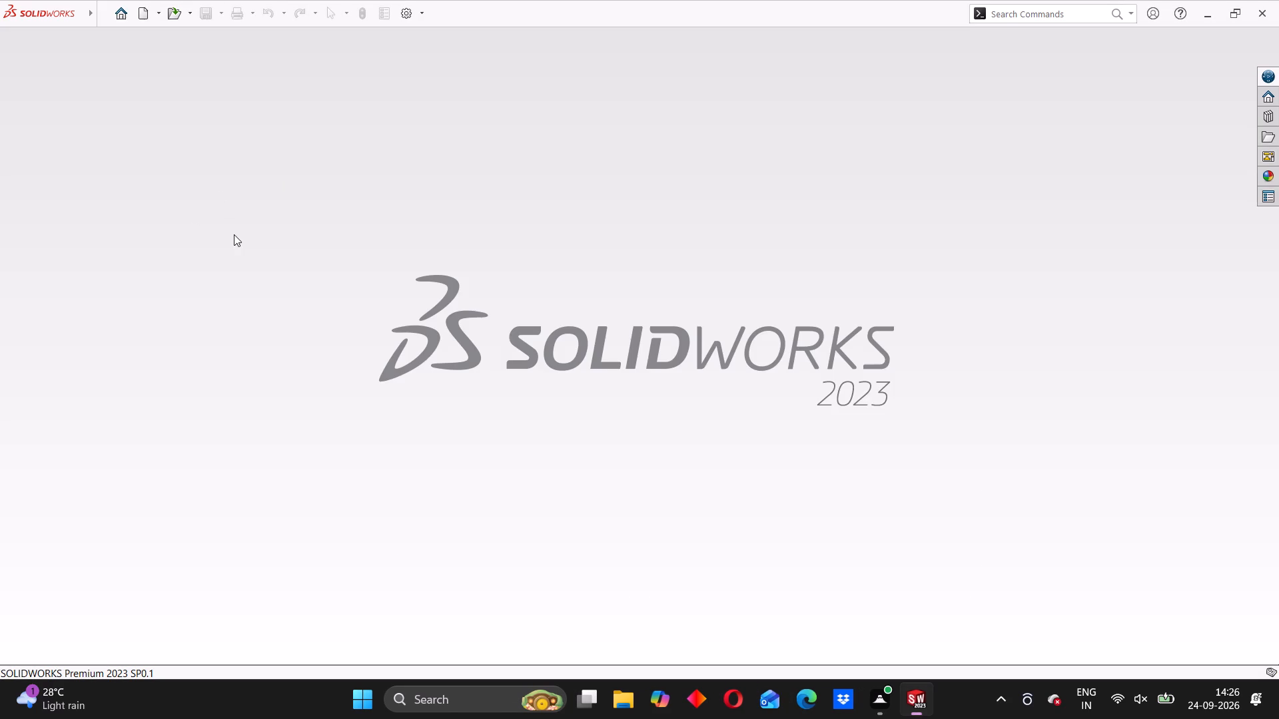
{"action": "left_click", "coordinate": [121, 16]}
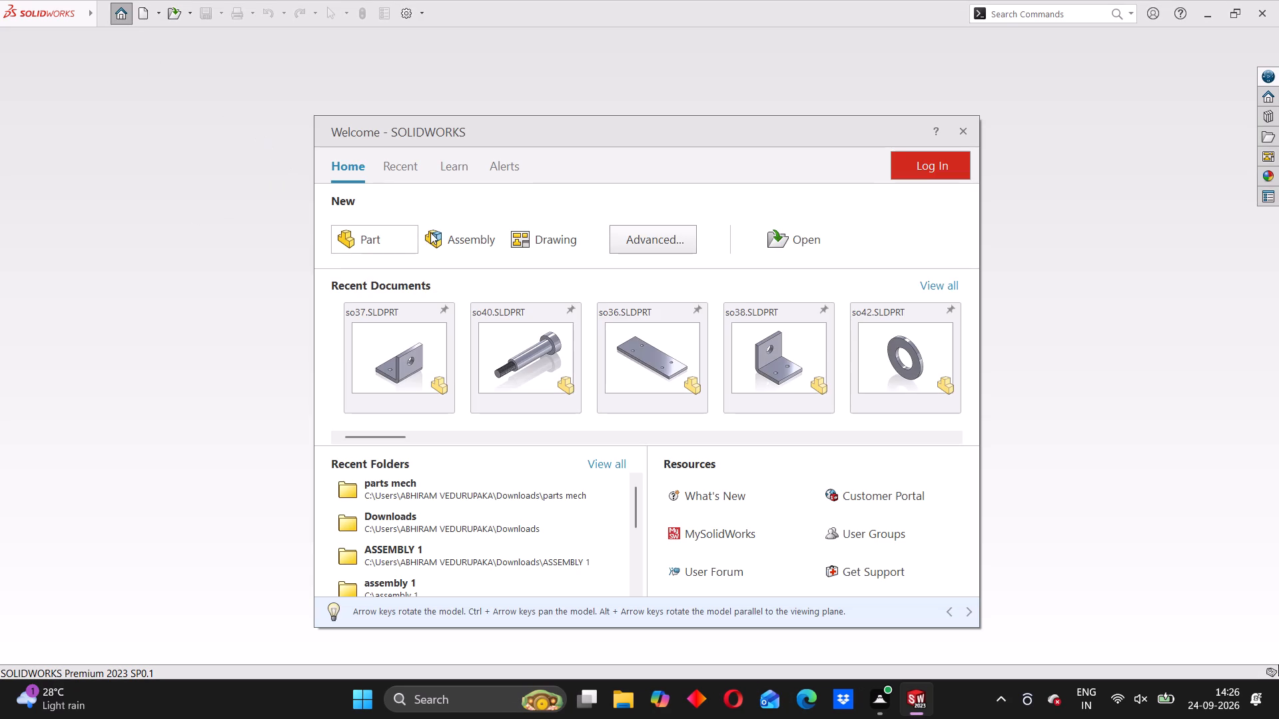
{"action": "left_click", "coordinate": [354, 243]}
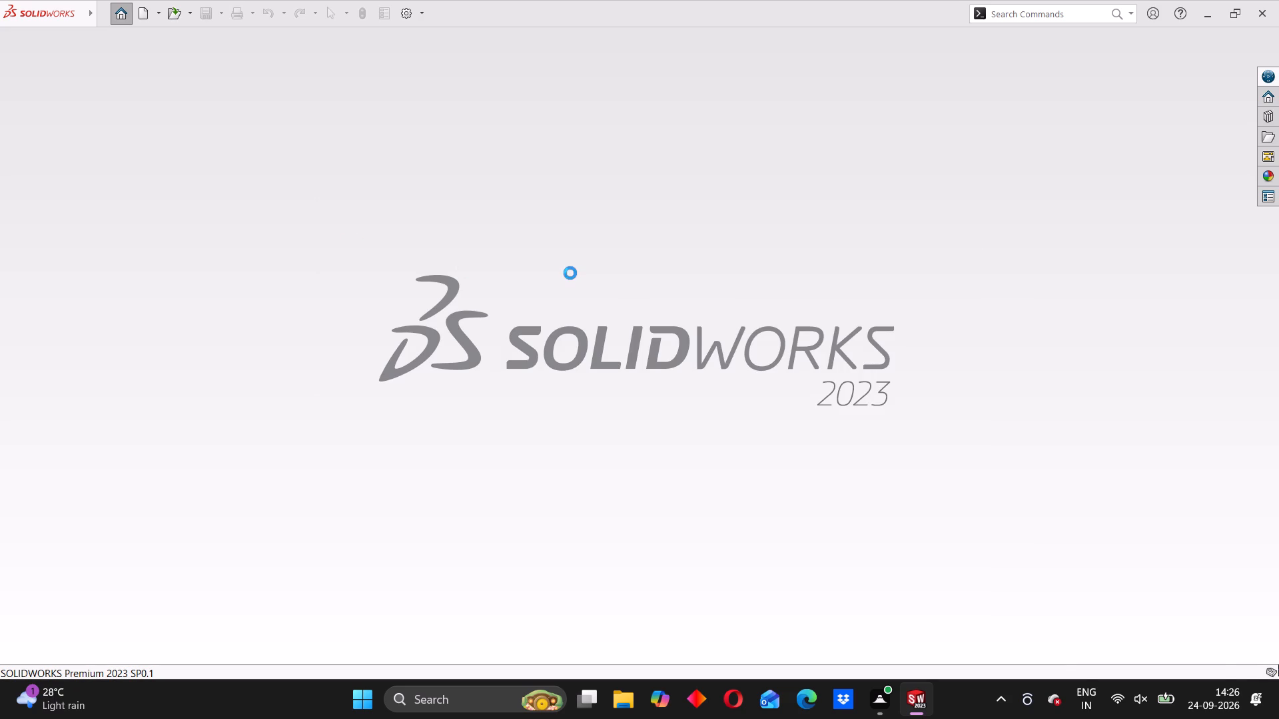
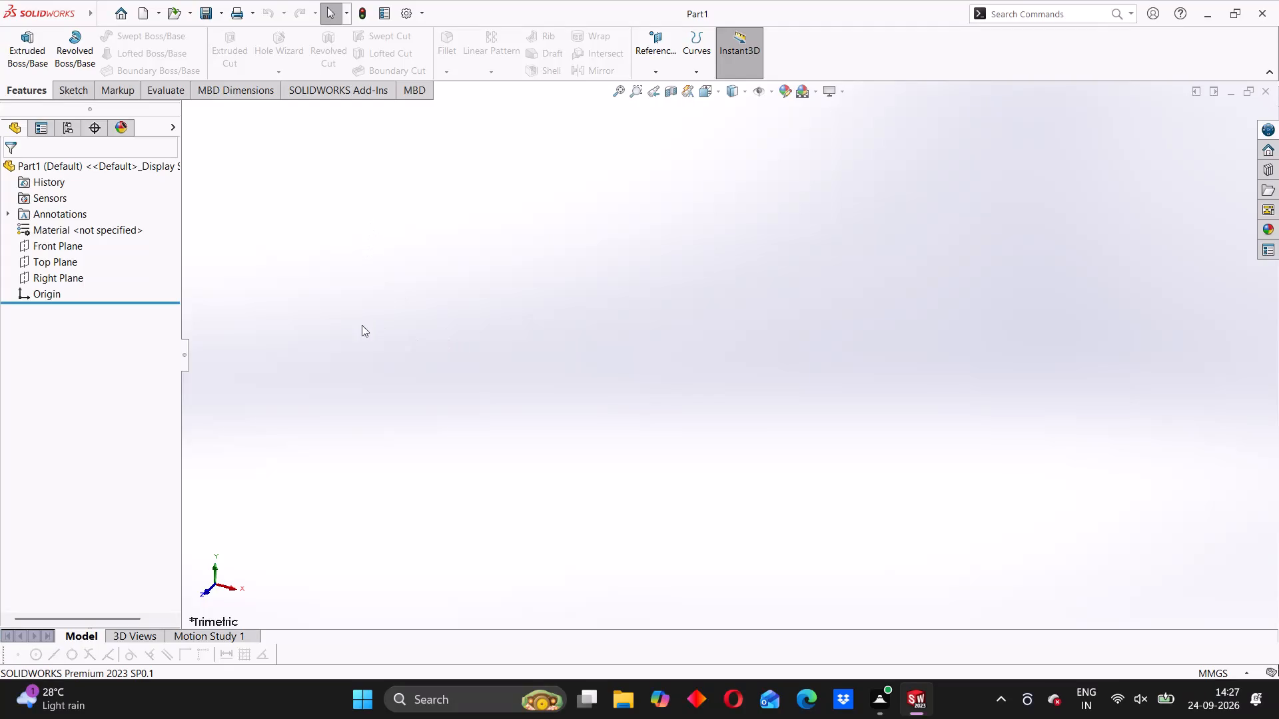
Start a new sketch on the Front Plane of the empty part.
{"action": "left_click", "coordinate": [70, 256]}
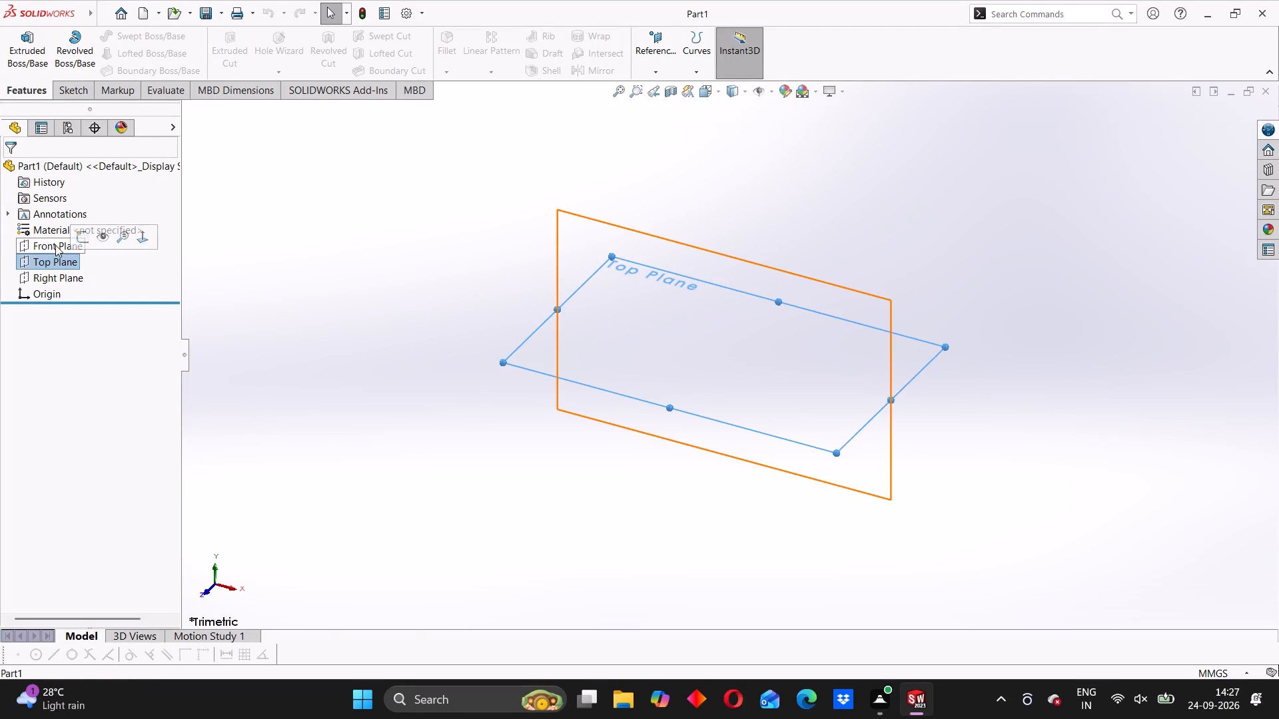
{"action": "left_click", "coordinate": [55, 245]}
{"action": "left_click", "coordinate": [72, 229]}
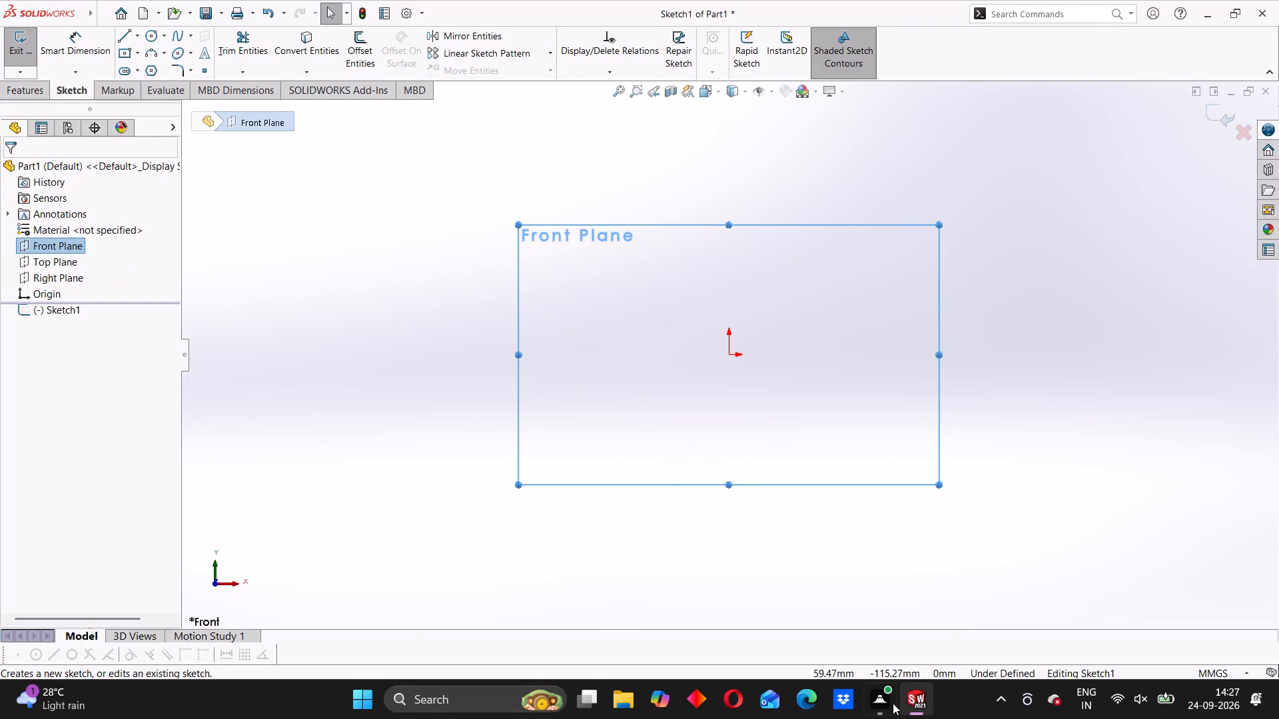
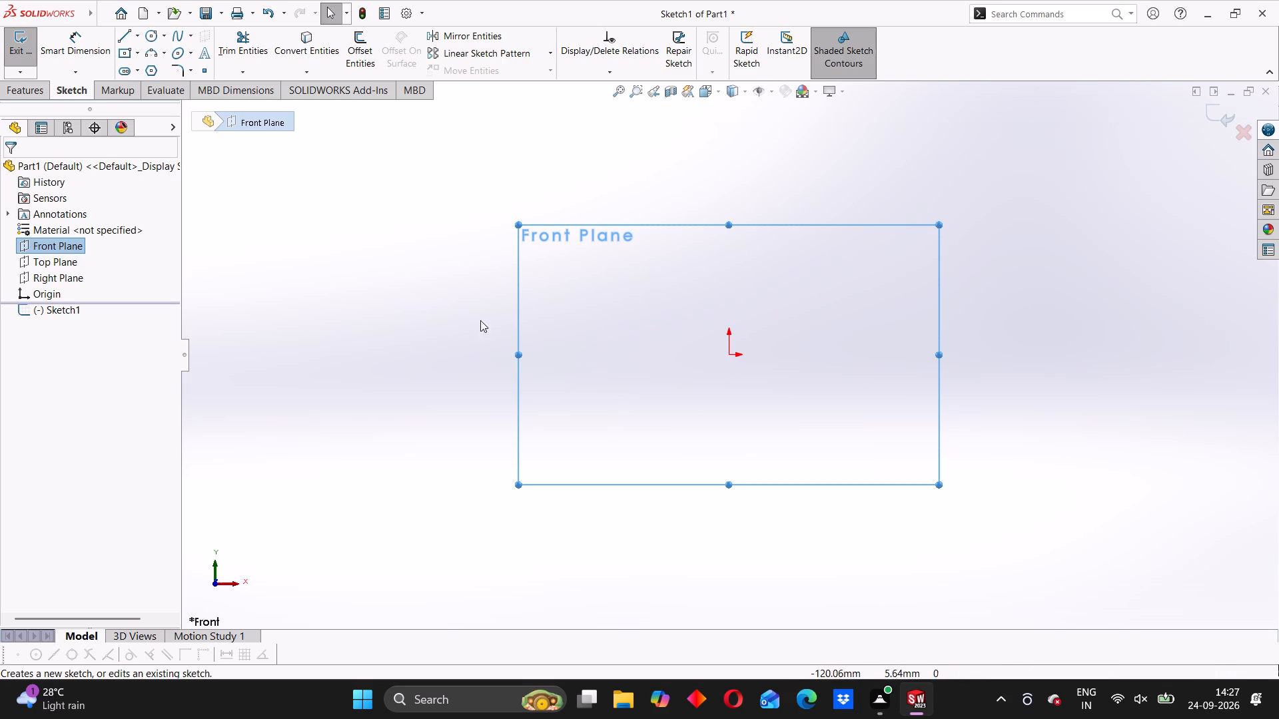
Sketch a center rectangle about 223 mm wide and 51 mm high, centred on the origin.
{"action": "left_click", "coordinate": [127, 54]}
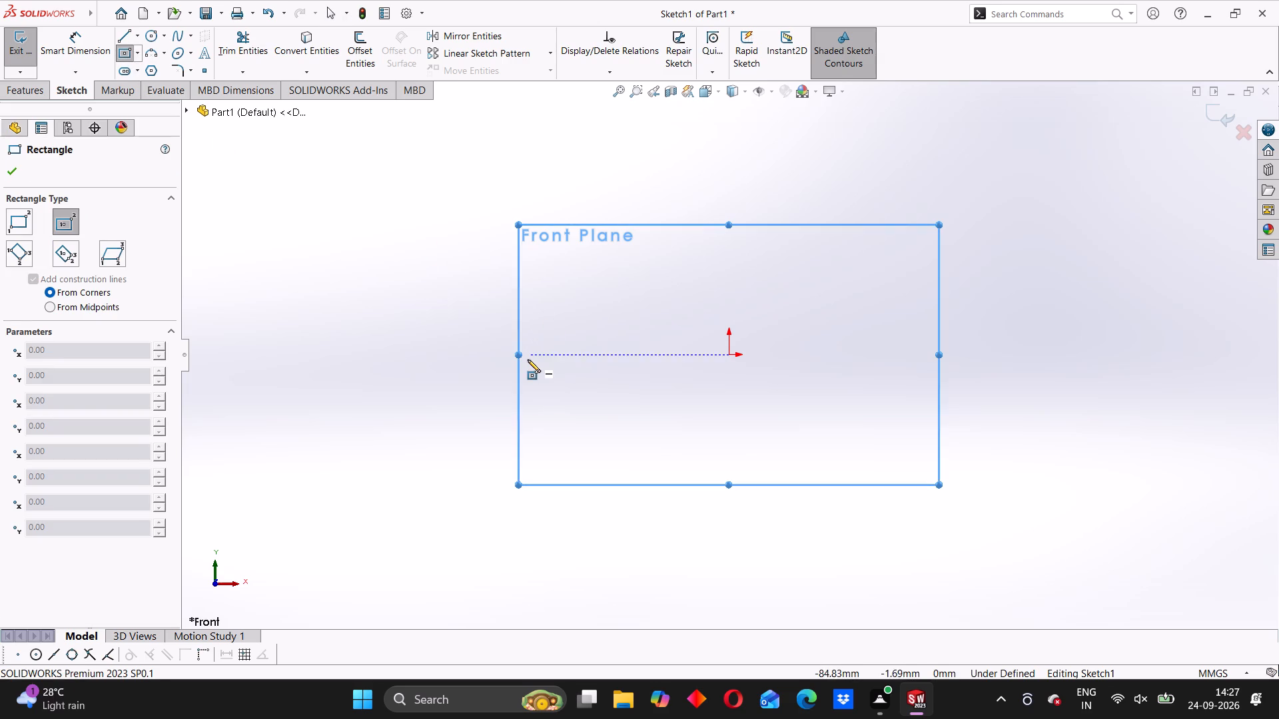
{"action": "left_click", "coordinate": [730, 352]}
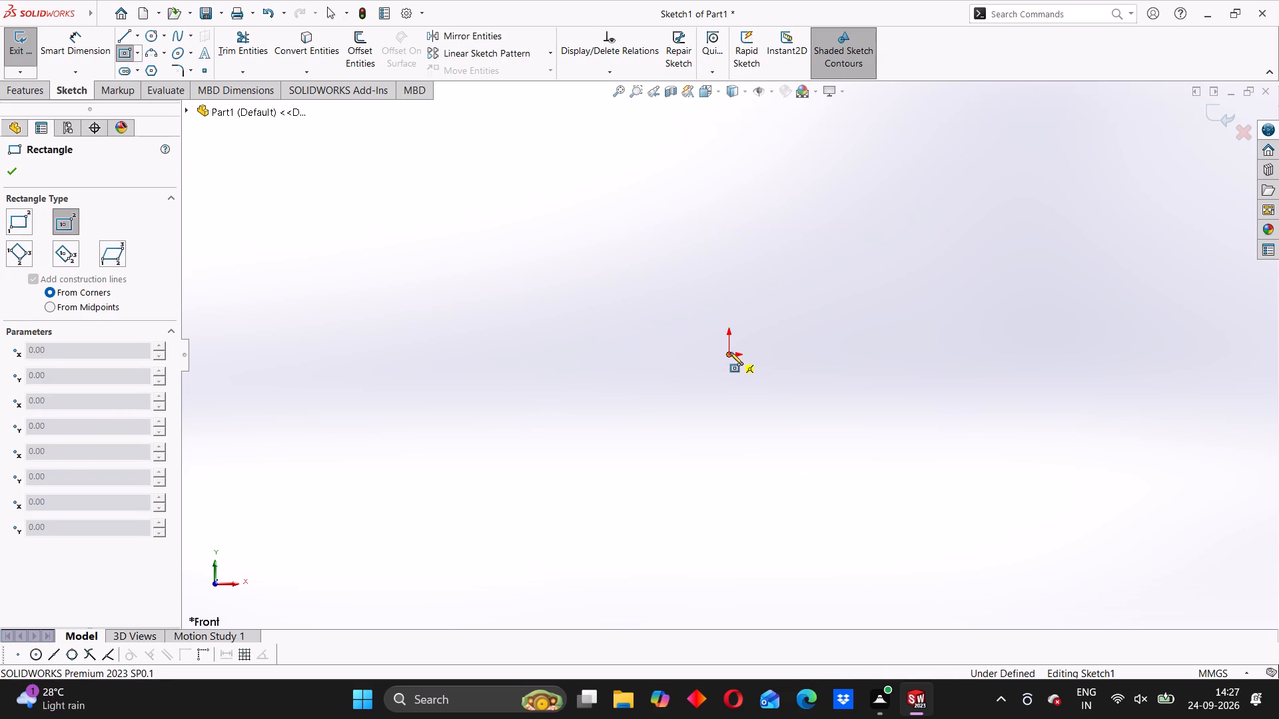
{"action": "left_click", "coordinate": [466, 295]}
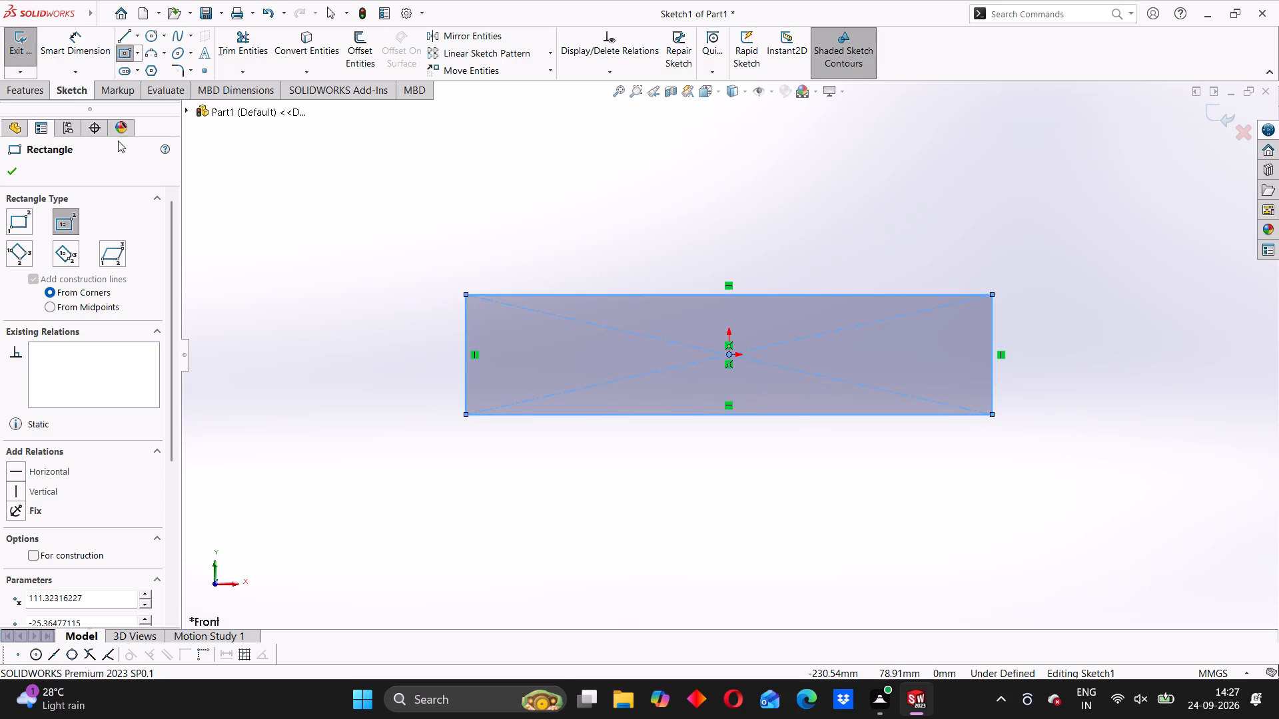
Dimension the rectangle with a 174 mm length along its lower edge and a 46 mm height.
{"action": "left_click", "coordinate": [54, 43]}
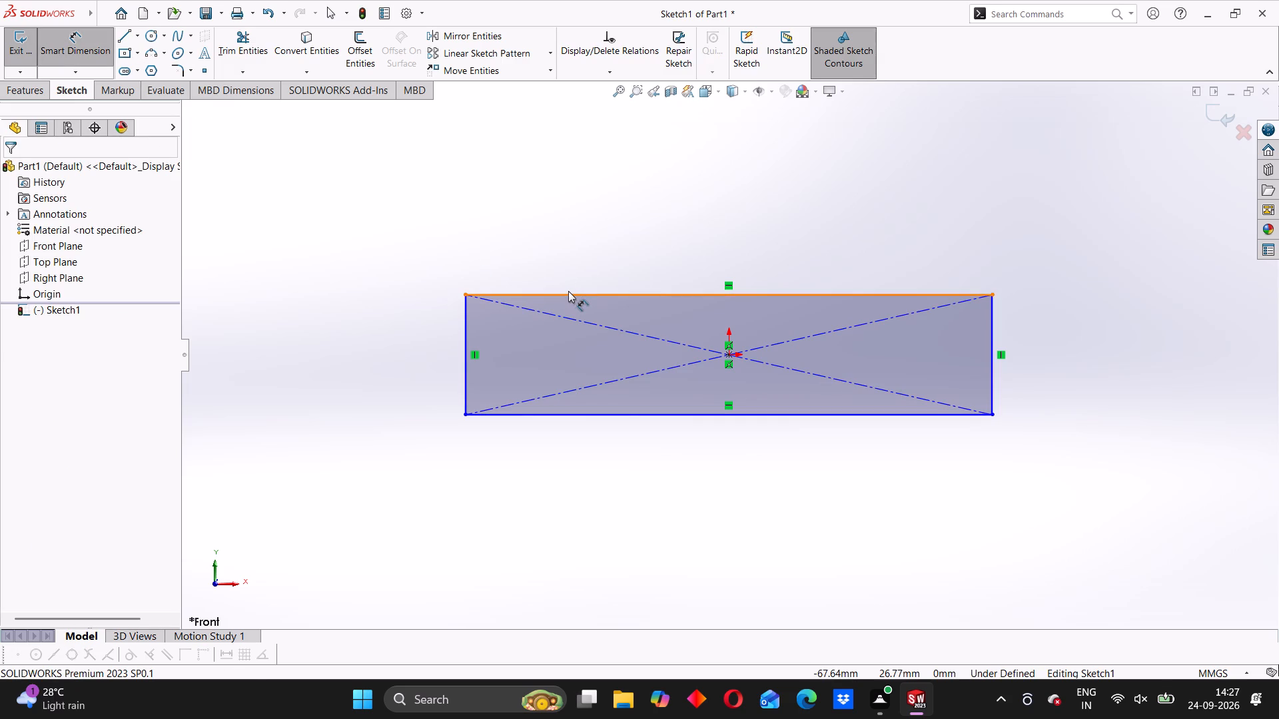
{"action": "left_click", "coordinate": [727, 416]}
{"action": "left_click", "coordinate": [720, 466]}
{"action": "type", "text": "174"}
{"action": "key", "text": "Return"}
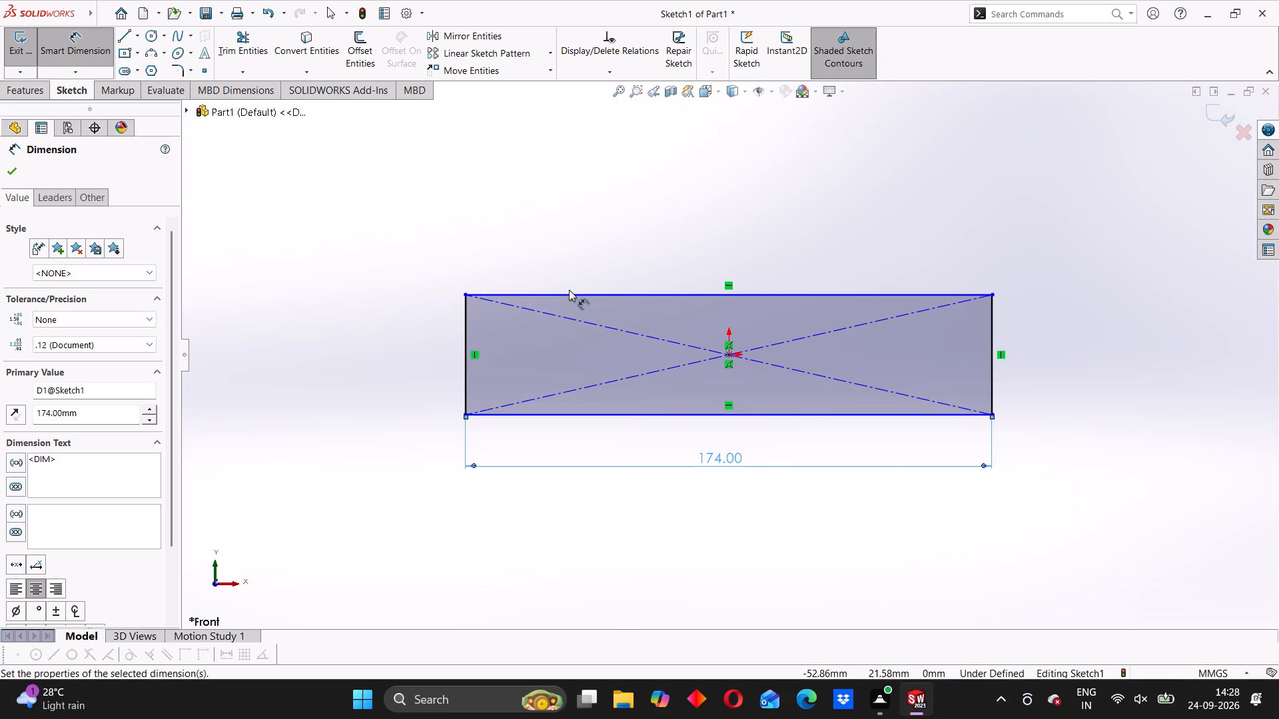
{"action": "left_click", "coordinate": [466, 322]}
{"action": "left_click", "coordinate": [438, 328]}
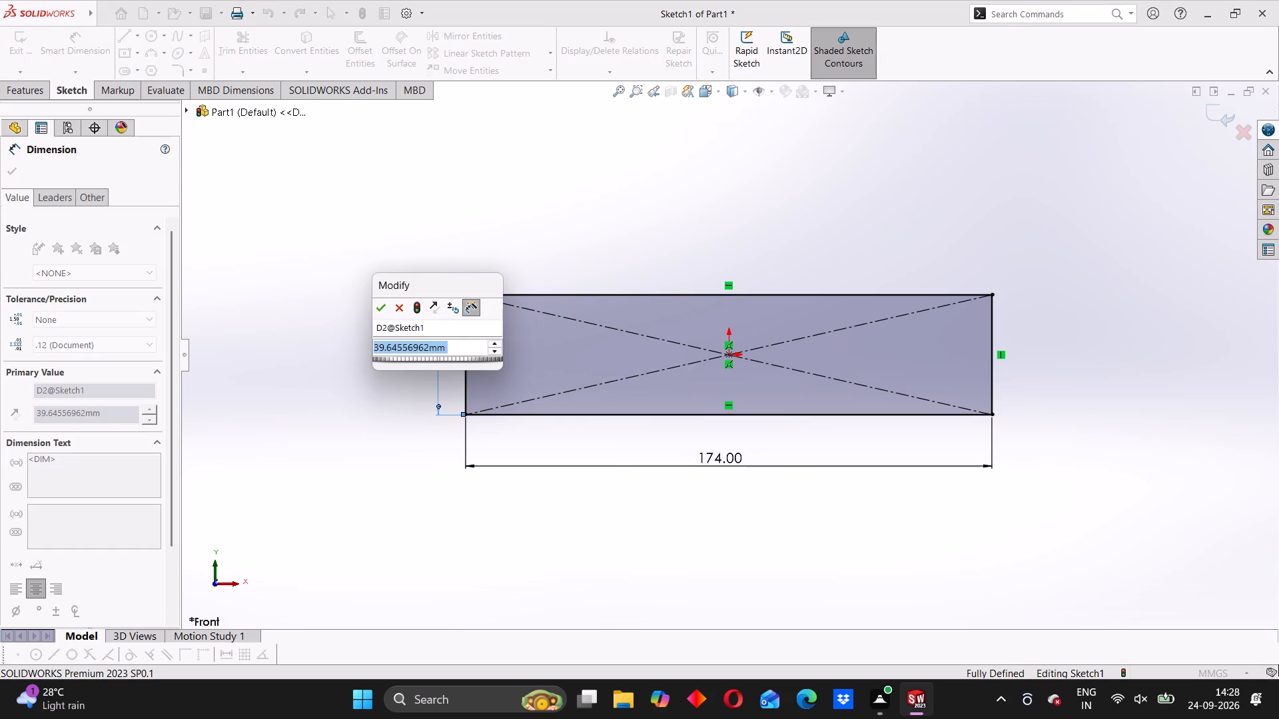
{"action": "type", "text": "46"}
{"action": "key", "text": "Return"}
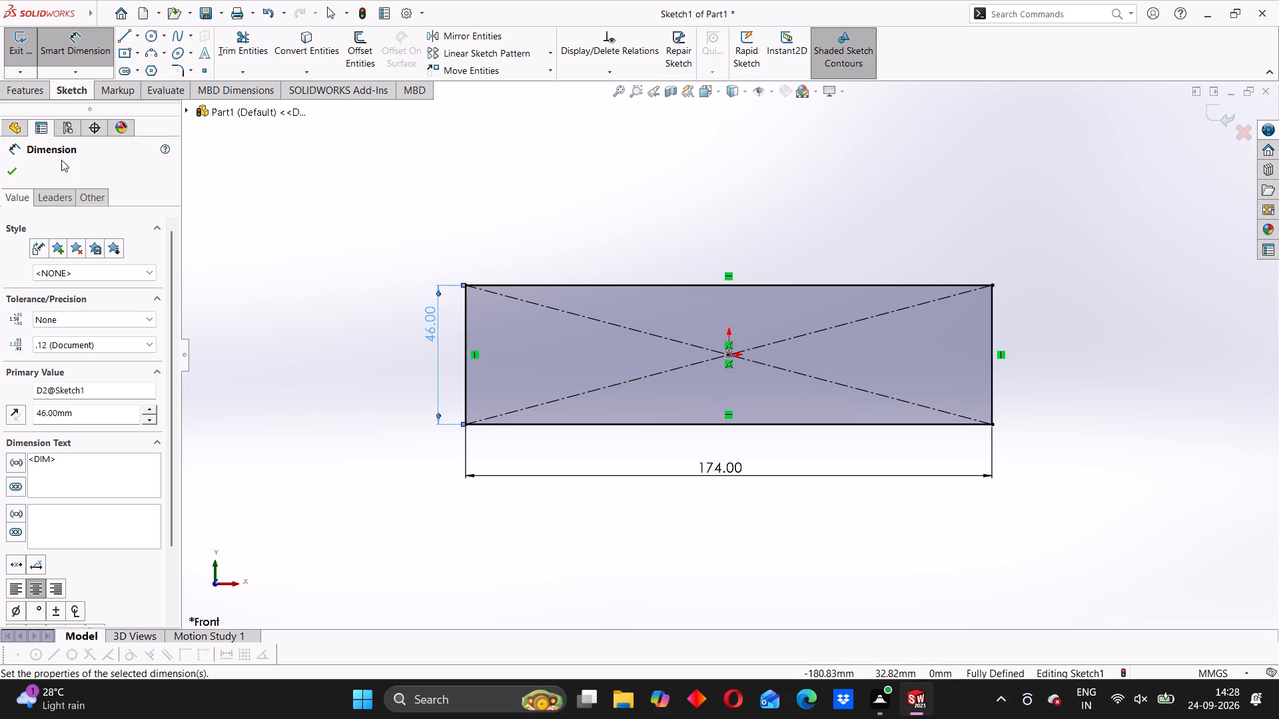
Extrude the rectangle as a boss with the Mid Plane end condition and a depth of 14 mm.
{"action": "left_click", "coordinate": [19, 91]}
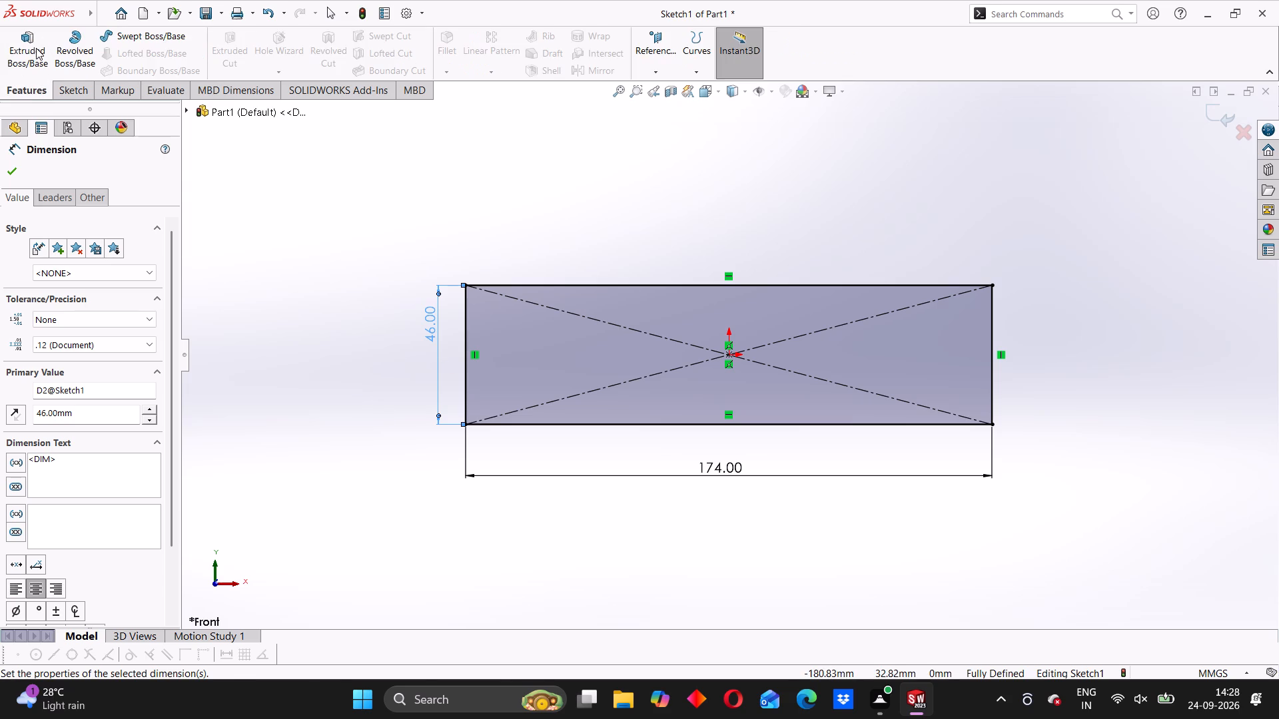
{"action": "left_click", "coordinate": [33, 49]}
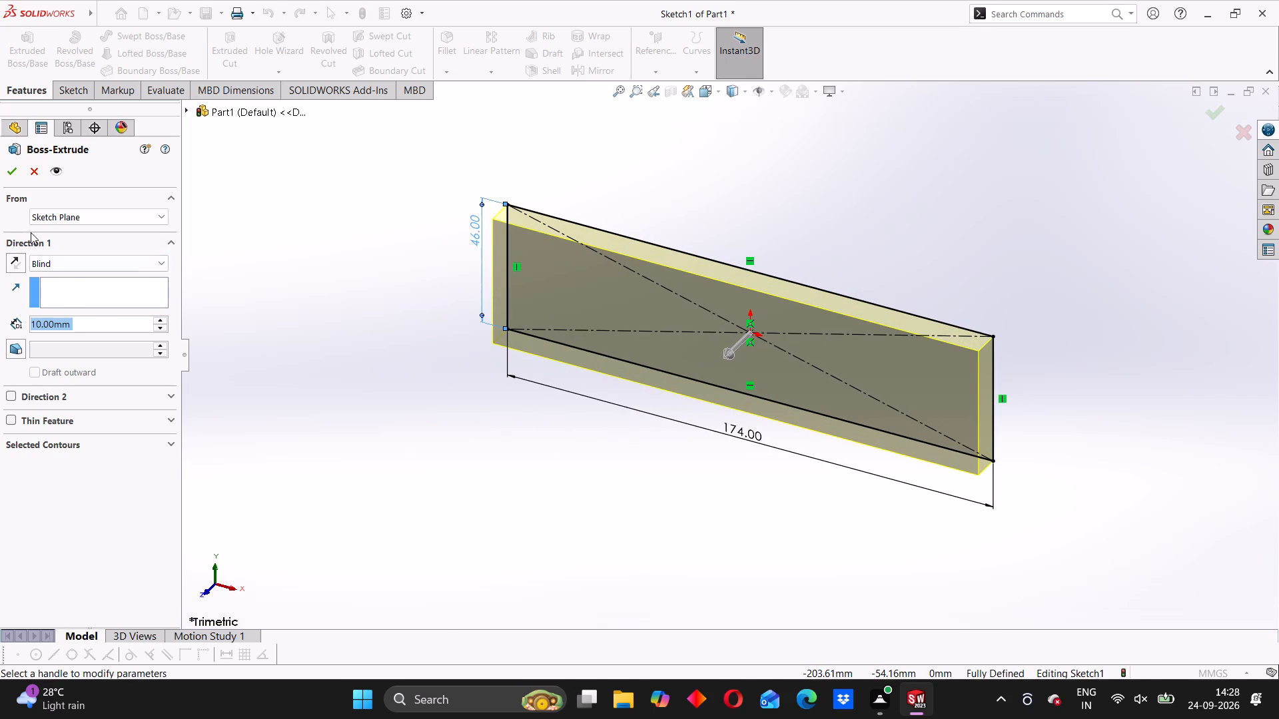
{"action": "left_click", "coordinate": [46, 253]}
{"action": "left_click", "coordinate": [52, 268]}
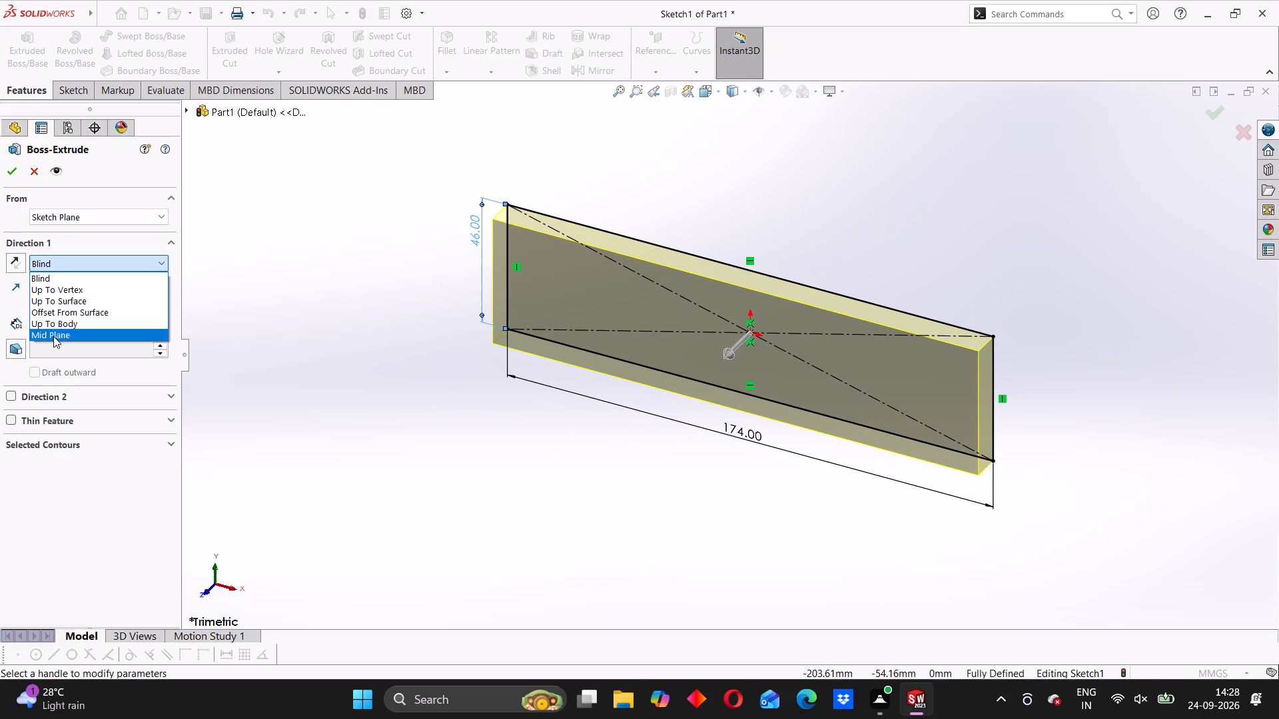
{"action": "left_click", "coordinate": [53, 336]}
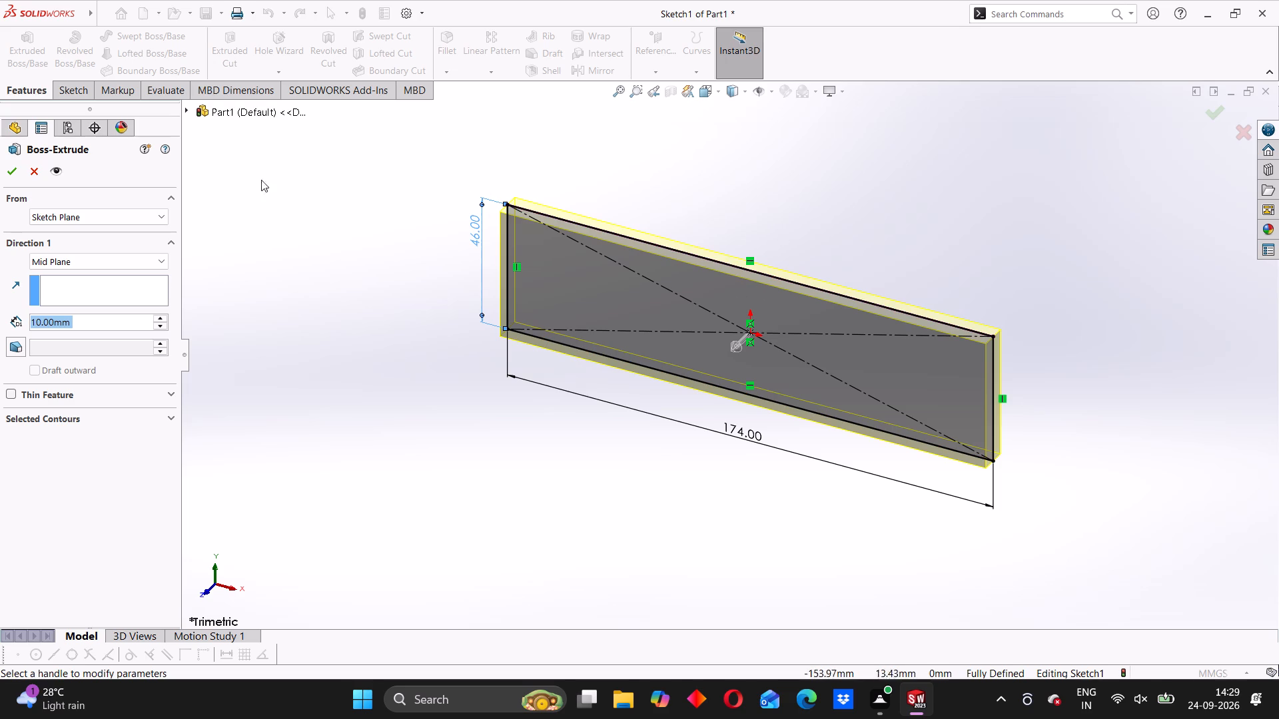
{"action": "type", "text": "14"}
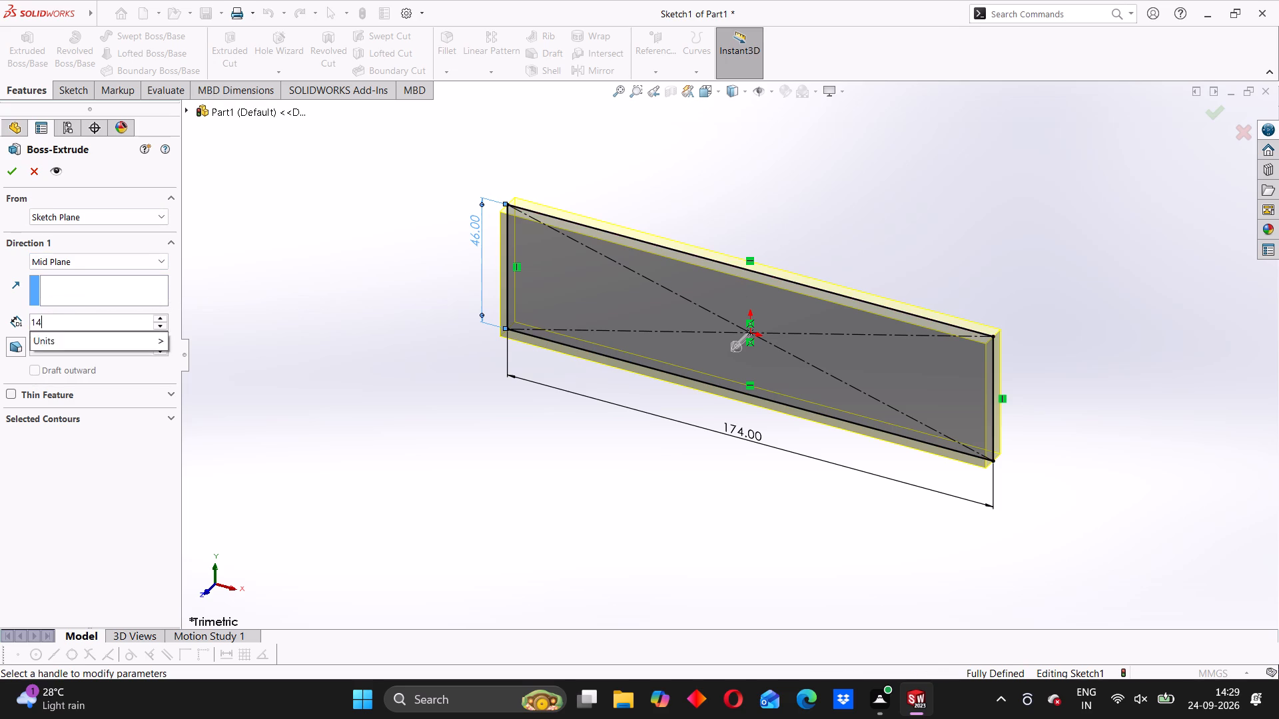
{"action": "key", "text": "Return"}
{"action": "middle_click_drag", "start_coordinate": [681, 462], "coordinate": [789, 389]}
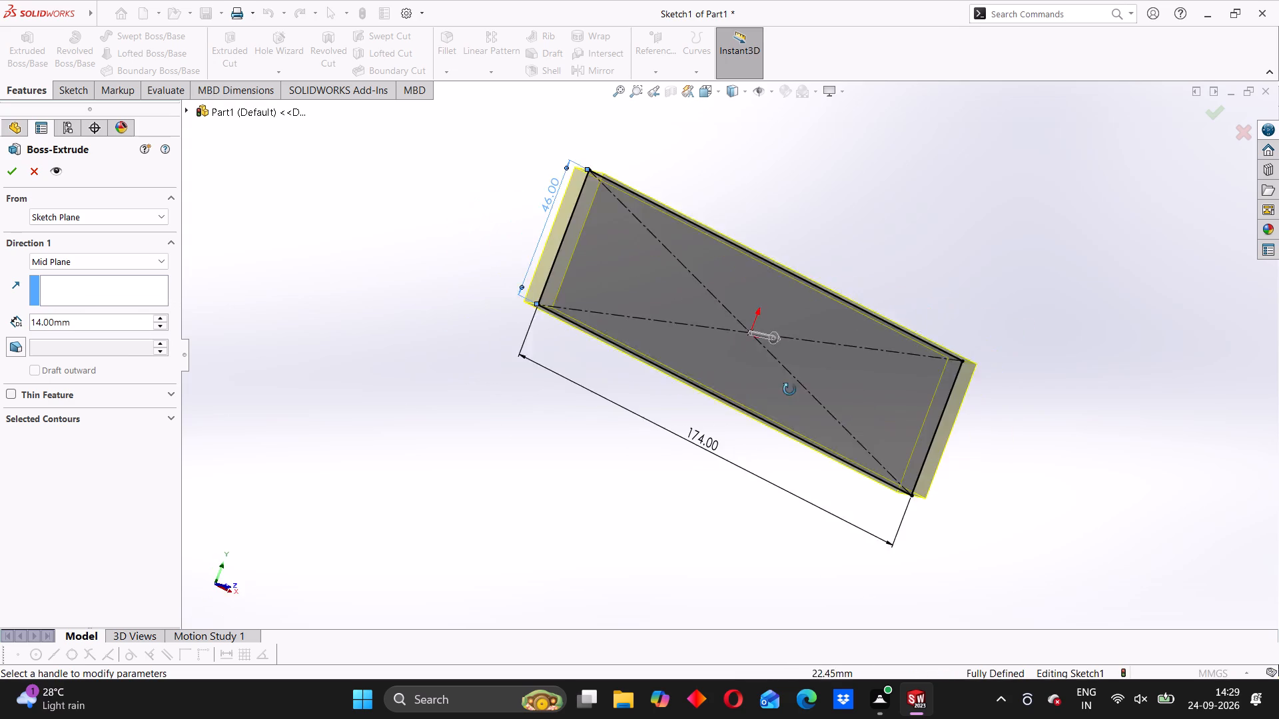
{"action": "middle_click_drag", "start_coordinate": [789, 389], "coordinate": [792, 368]}
{"action": "scroll", "coordinate": [716, 330], "scroll_direction": "down", "scroll_amount": 2}
{"action": "scroll", "coordinate": [716, 328], "scroll_direction": "up", "scroll_amount": 2}
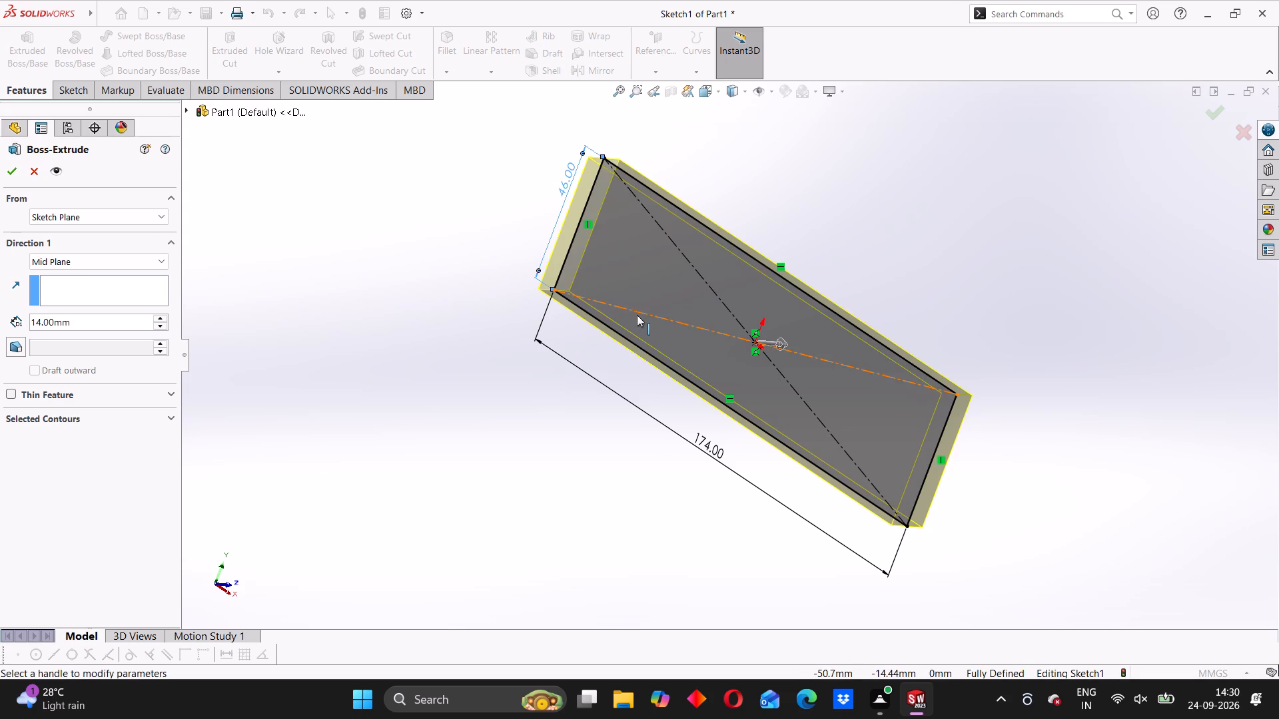
{"action": "scroll", "coordinate": [658, 315], "scroll_direction": "down", "scroll_amount": 2}
{"action": "scroll", "coordinate": [662, 315], "scroll_direction": "up", "scroll_amount": 3}
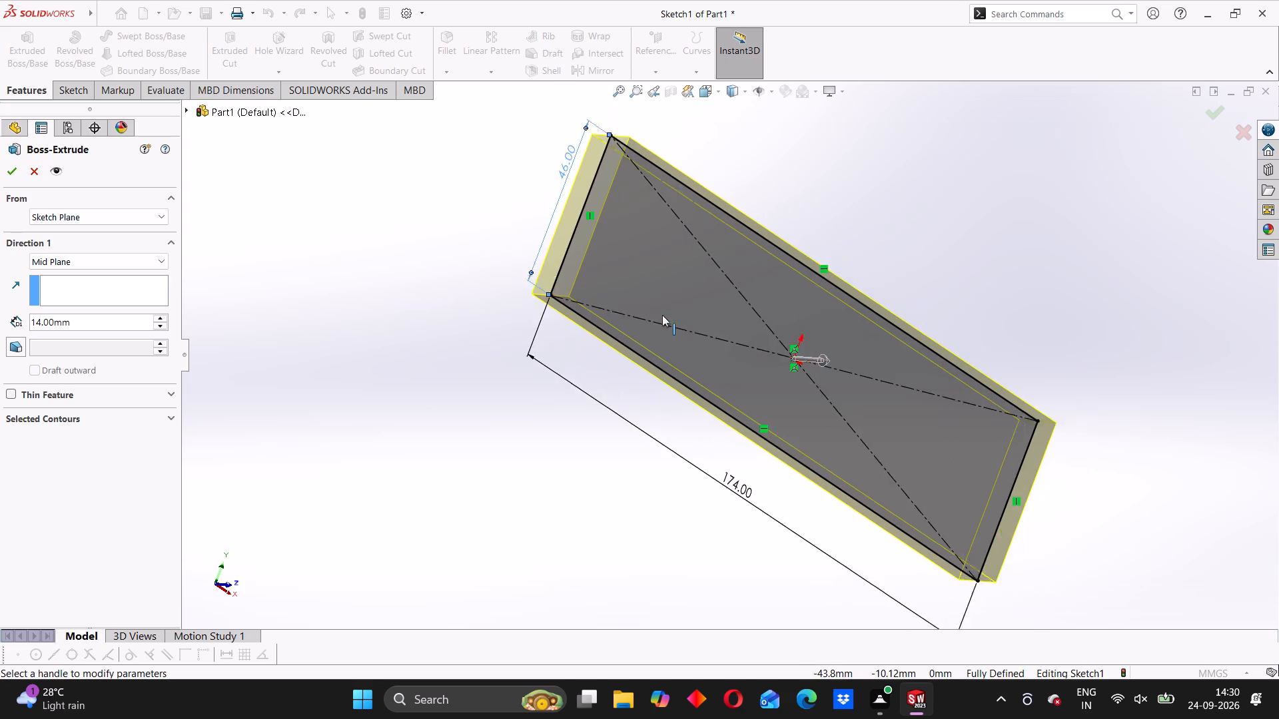
{"action": "middle_click_drag", "start_coordinate": [871, 270], "coordinate": [715, 381]}
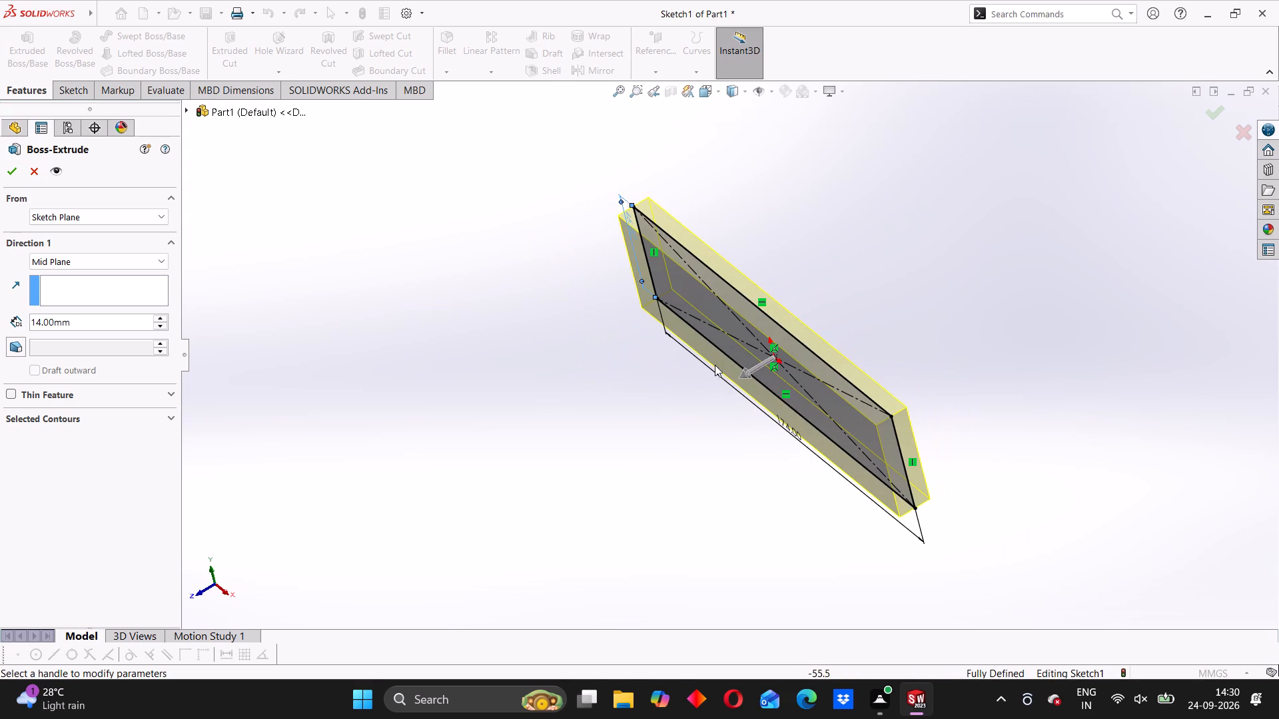
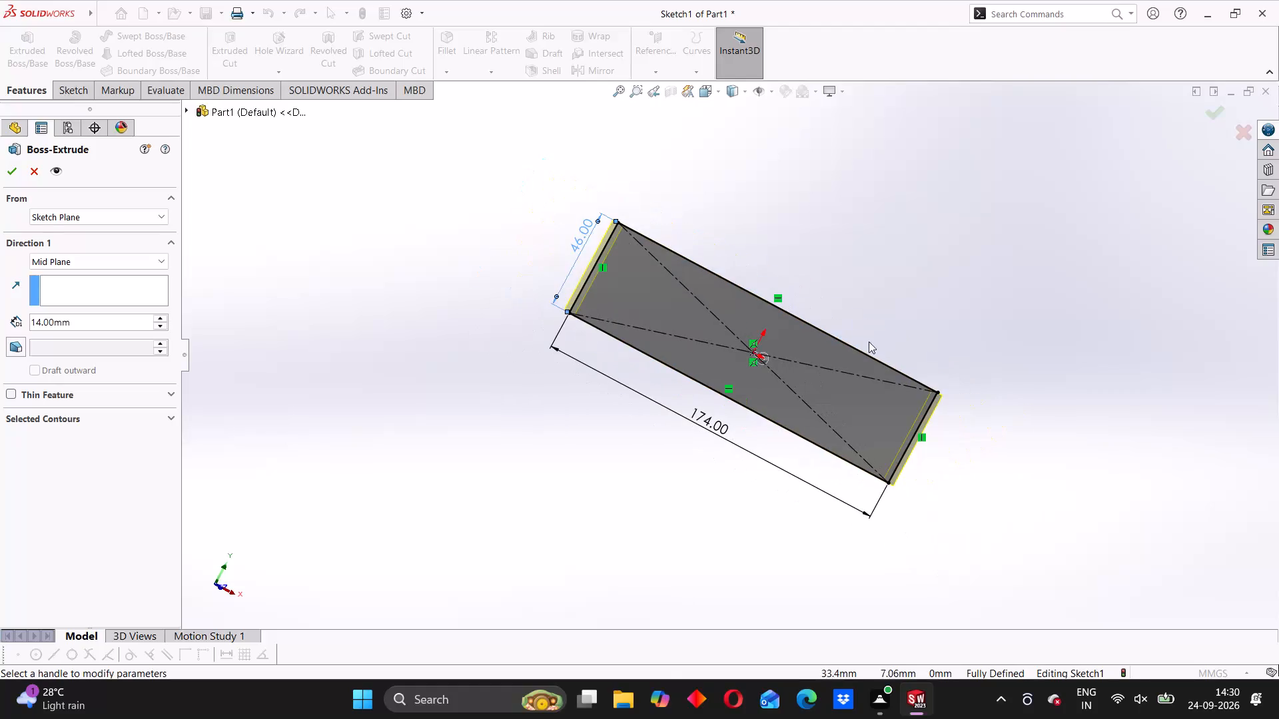
Inspect the block preview from several angles and accept the 14 mm Mid Plane extrusion.
{"action": "middle_click_drag", "start_coordinate": [864, 349], "coordinate": [565, 385]}
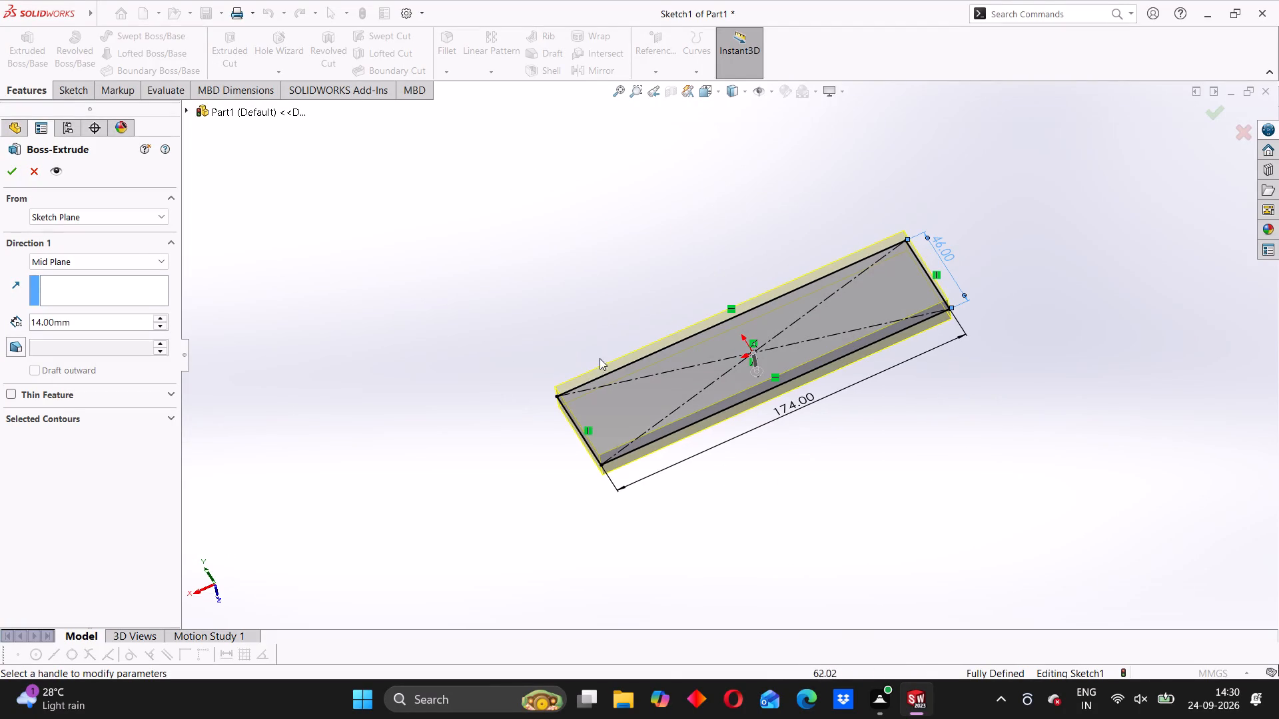
{"action": "middle_click_drag", "start_coordinate": [617, 338], "coordinate": [793, 434]}
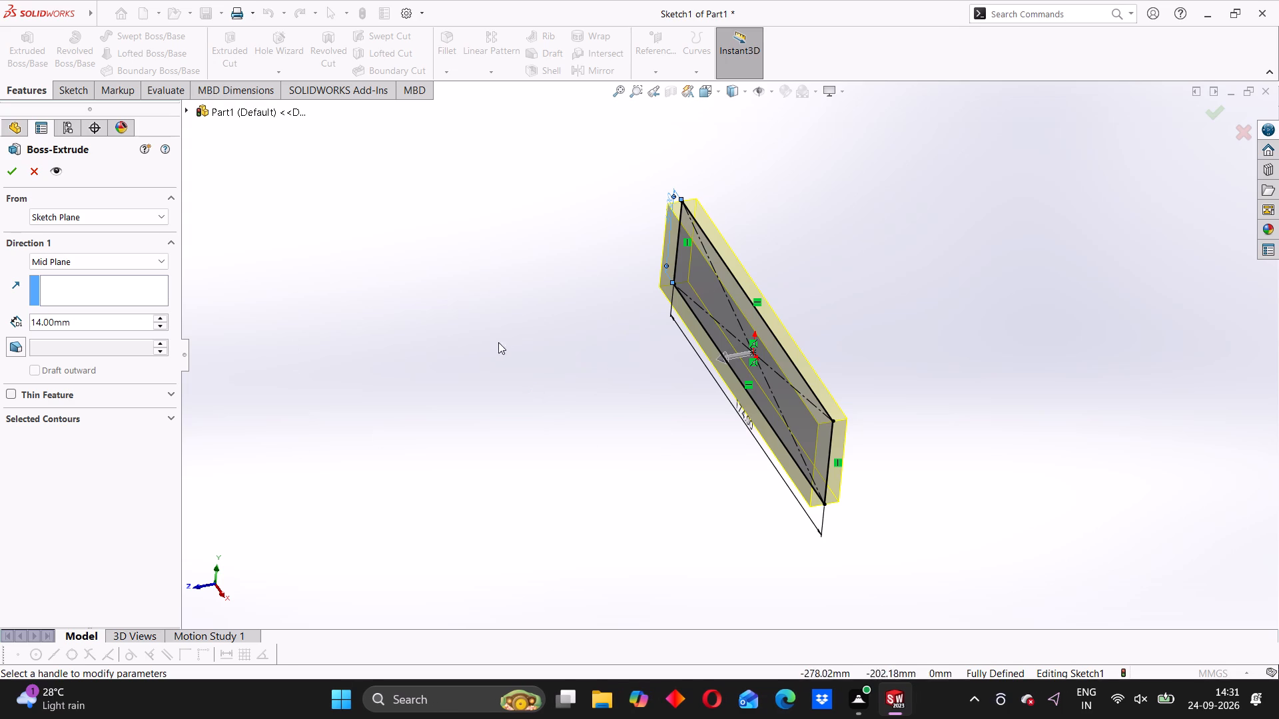
{"action": "scroll", "coordinate": [561, 339], "scroll_direction": "down", "scroll_amount": 1}
{"action": "scroll", "coordinate": [561, 339], "scroll_direction": "up", "scroll_amount": 2}
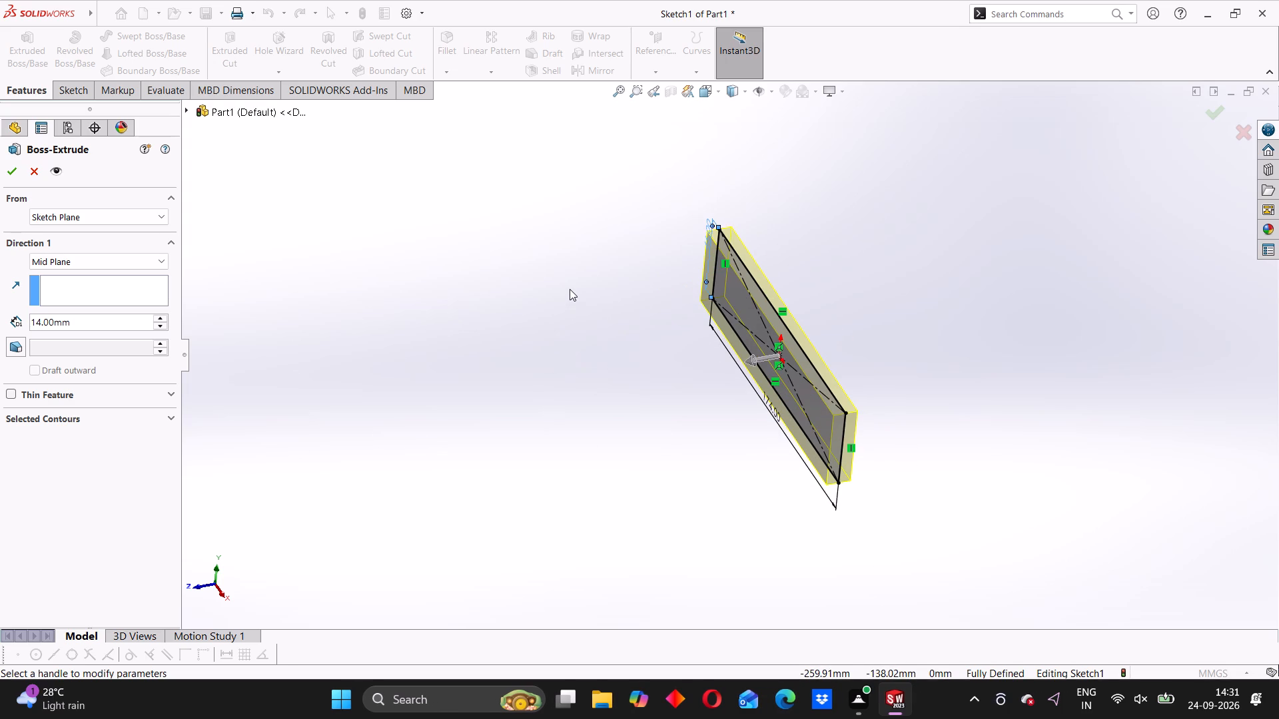
{"action": "scroll", "coordinate": [554, 295], "scroll_direction": "down", "scroll_amount": 1}
{"action": "scroll", "coordinate": [554, 295], "scroll_direction": "up", "scroll_amount": 2}
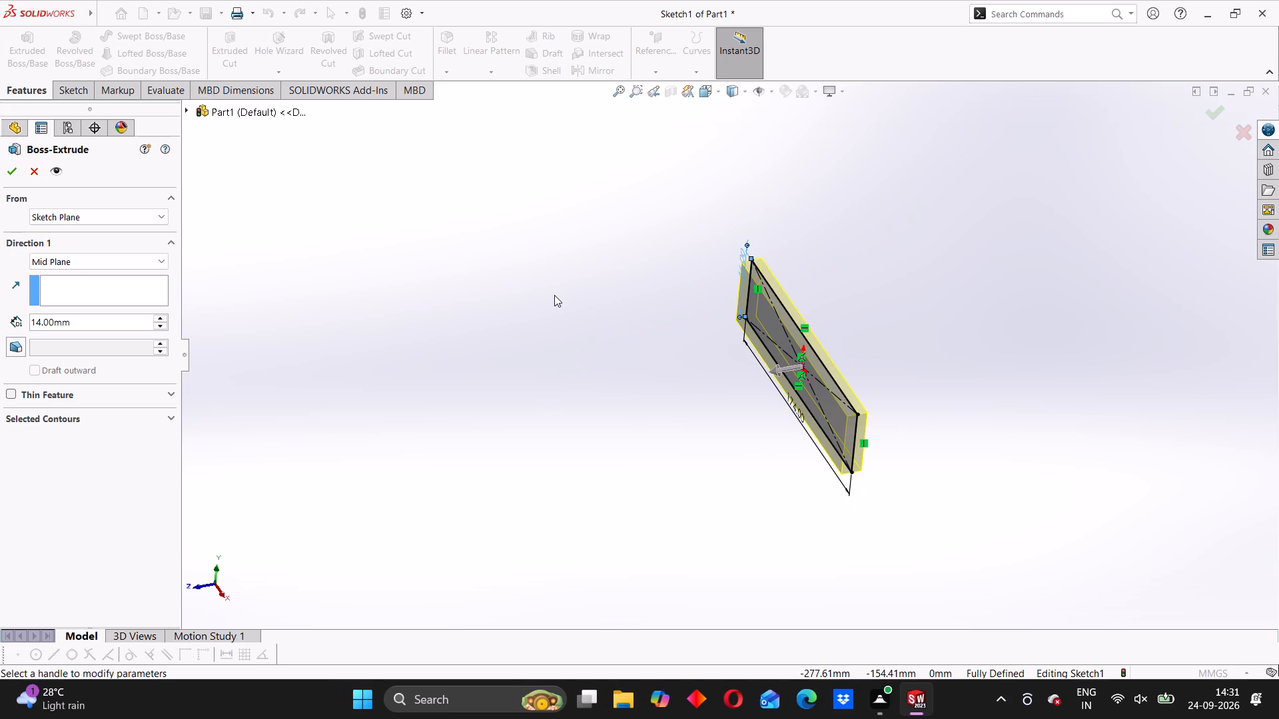
{"action": "middle_click_drag", "start_coordinate": [714, 419], "coordinate": [847, 315]}
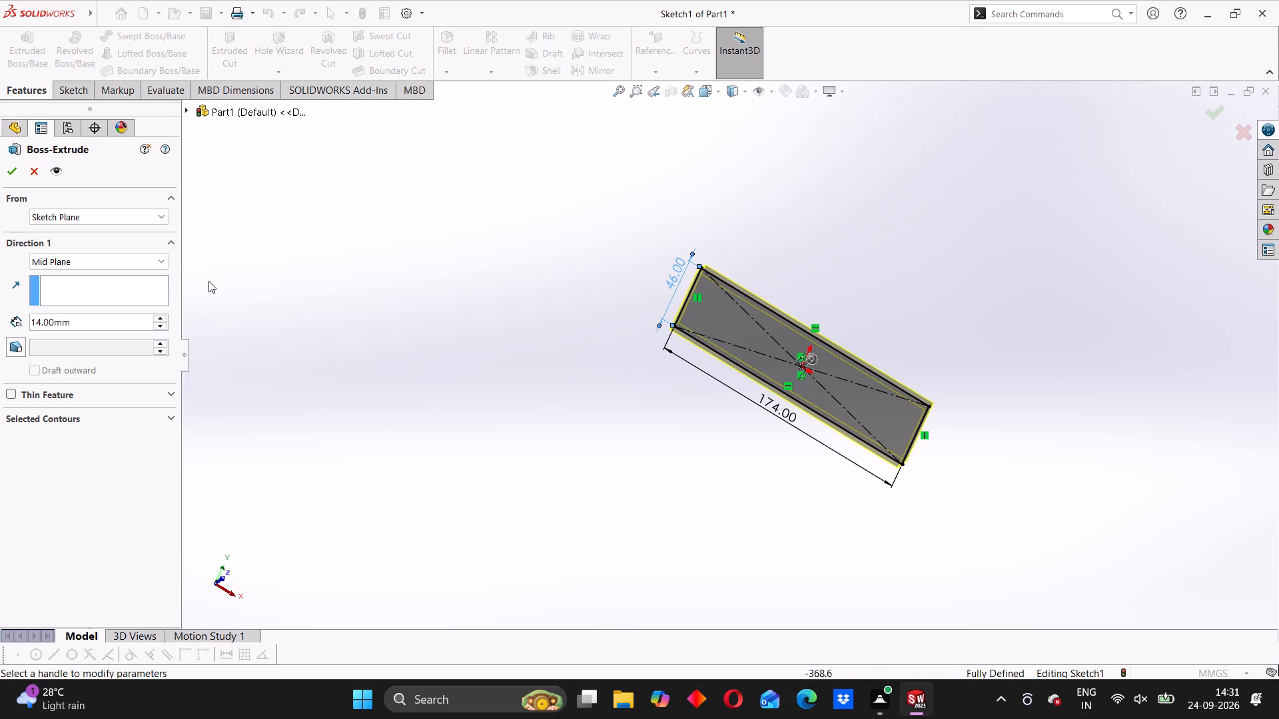
{"action": "left_click", "coordinate": [8, 168]}
{"action": "middle_click_drag", "start_coordinate": [716, 471], "coordinate": [778, 422]}
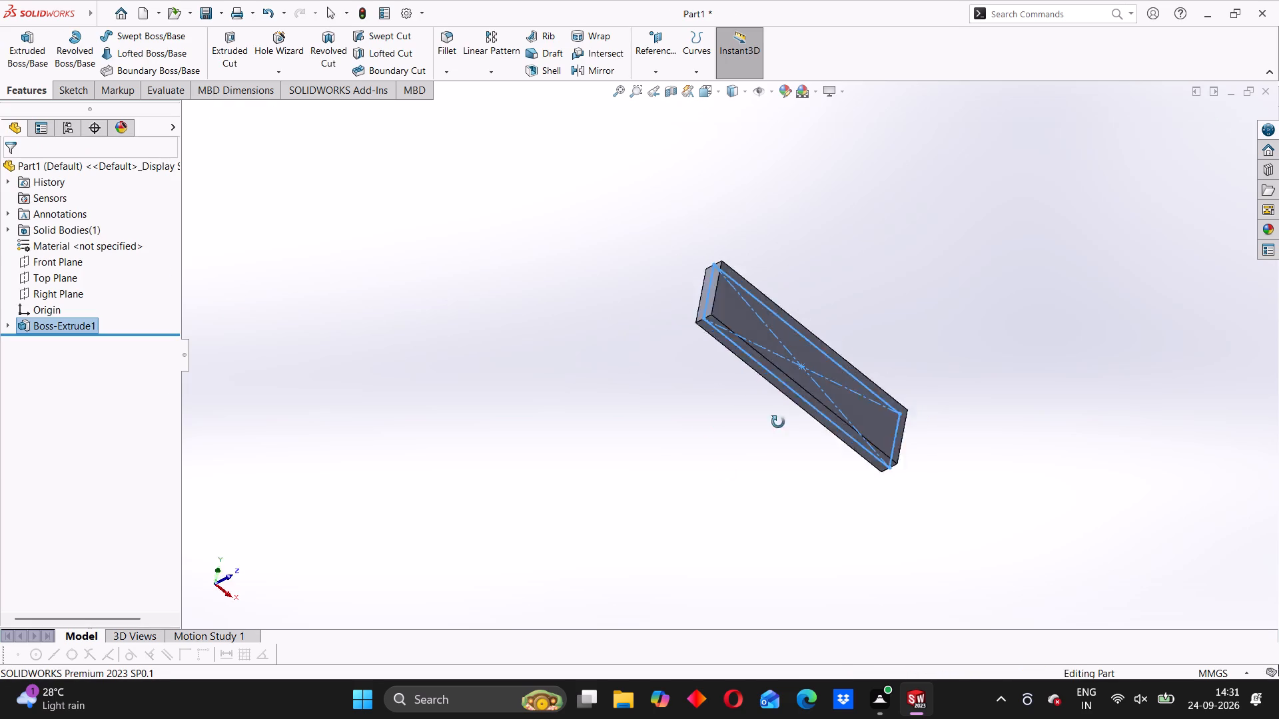
{"action": "middle_click_drag", "start_coordinate": [778, 422], "coordinate": [683, 340]}
{"action": "key", "text": "Escape"}
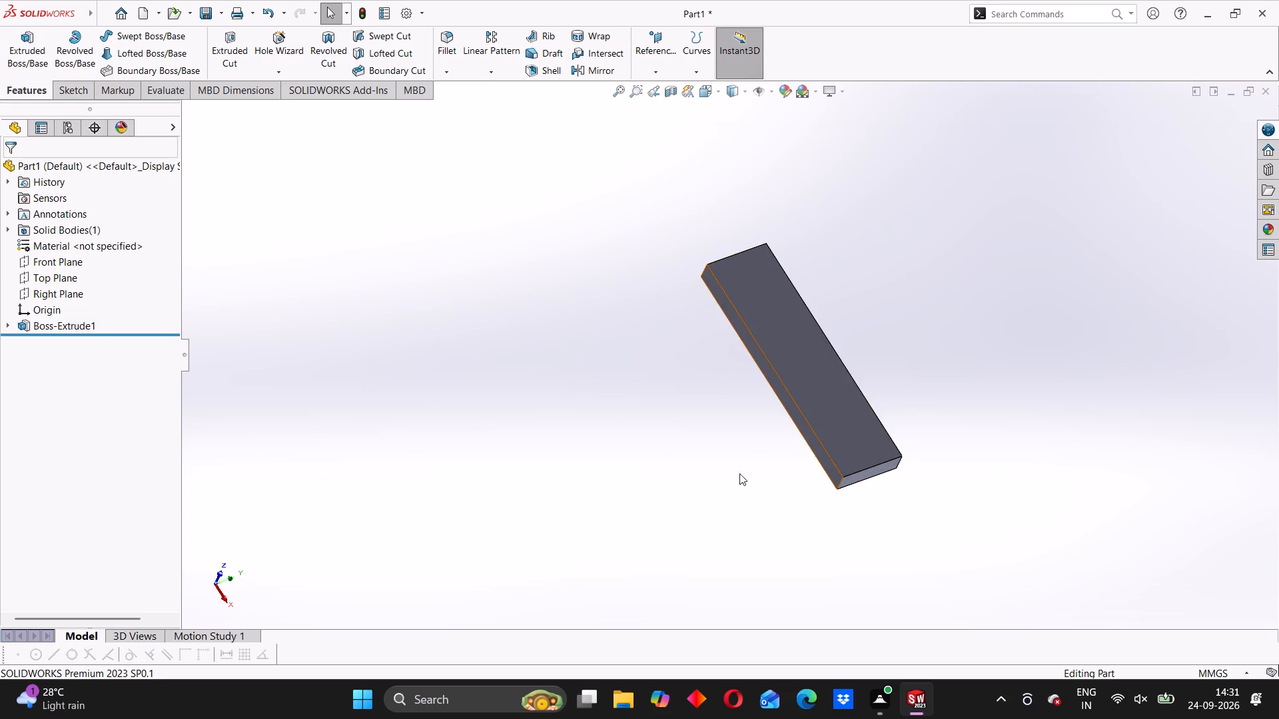
Start a sketch on the block's large front face and draw a horizontal centerline about 200 mm long through the origin.
{"action": "middle_click_drag", "start_coordinate": [729, 484], "coordinate": [671, 382]}
{"action": "scroll", "coordinate": [770, 384], "scroll_direction": "down", "scroll_amount": 1}
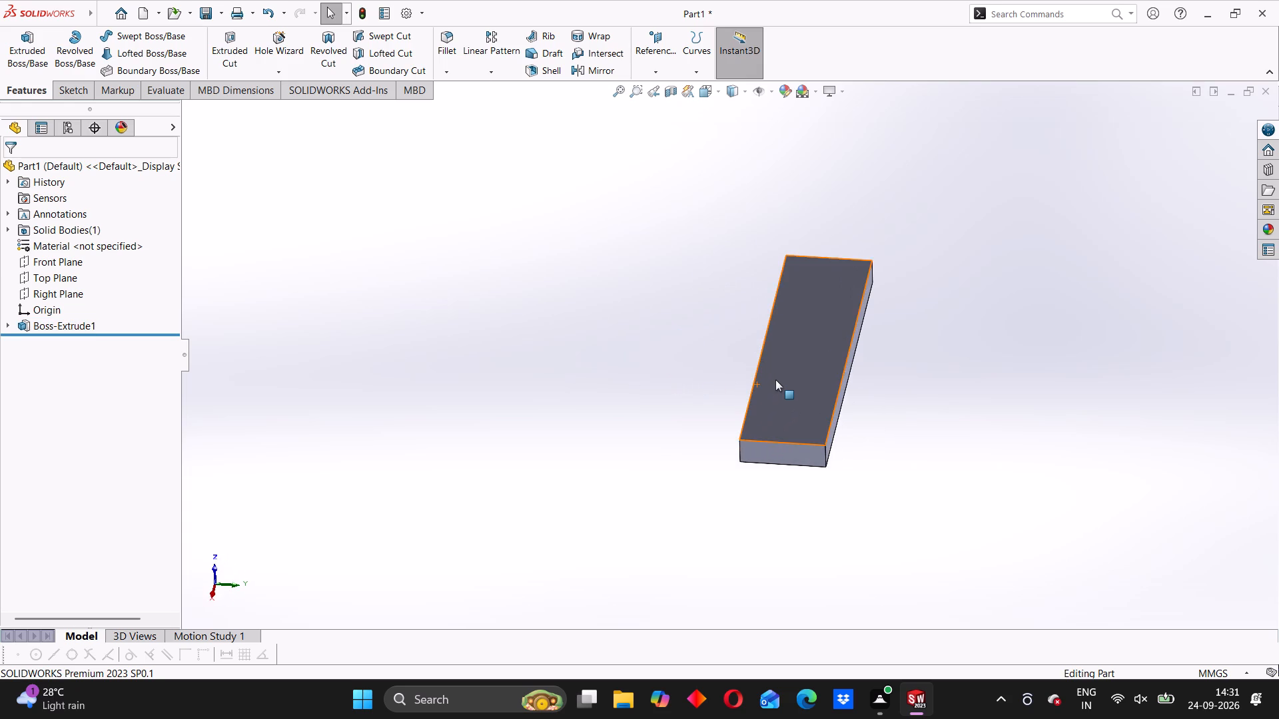
{"action": "scroll", "coordinate": [775, 379], "scroll_direction": "down", "scroll_amount": 2}
{"action": "middle_click_drag", "start_coordinate": [799, 432], "coordinate": [852, 439]}
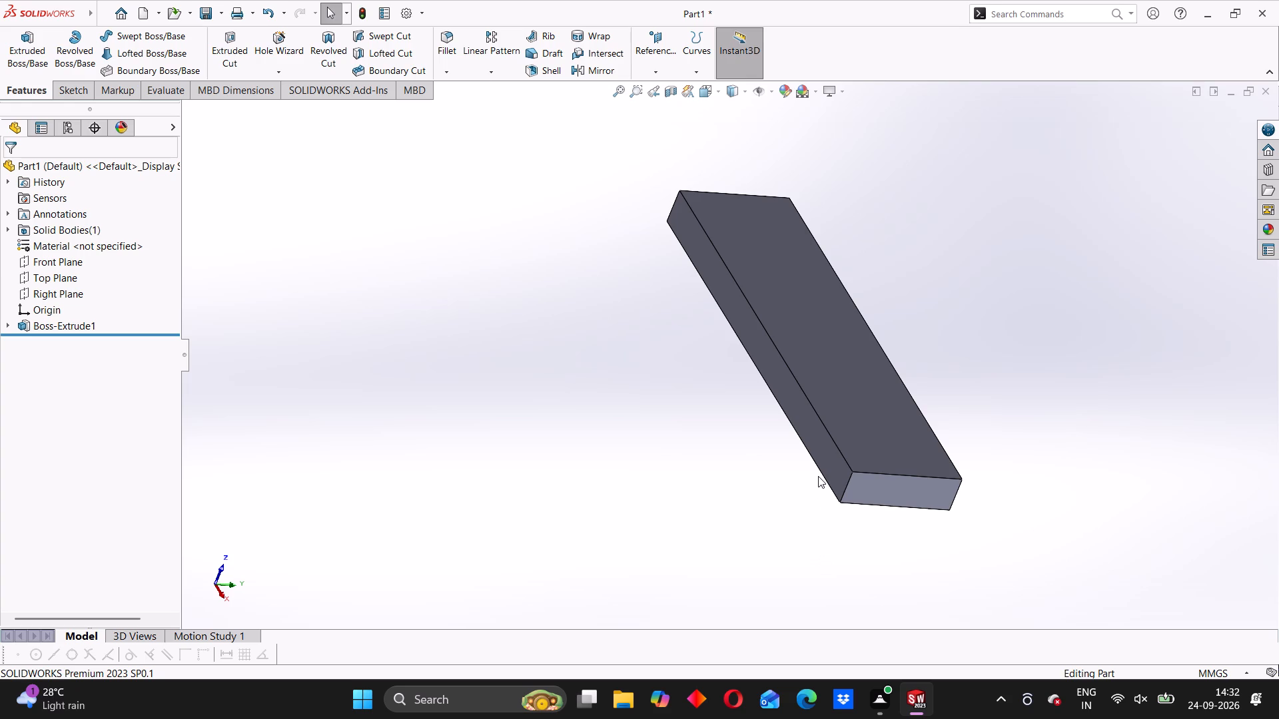
{"action": "middle_click_drag", "start_coordinate": [855, 441], "coordinate": [811, 457]}
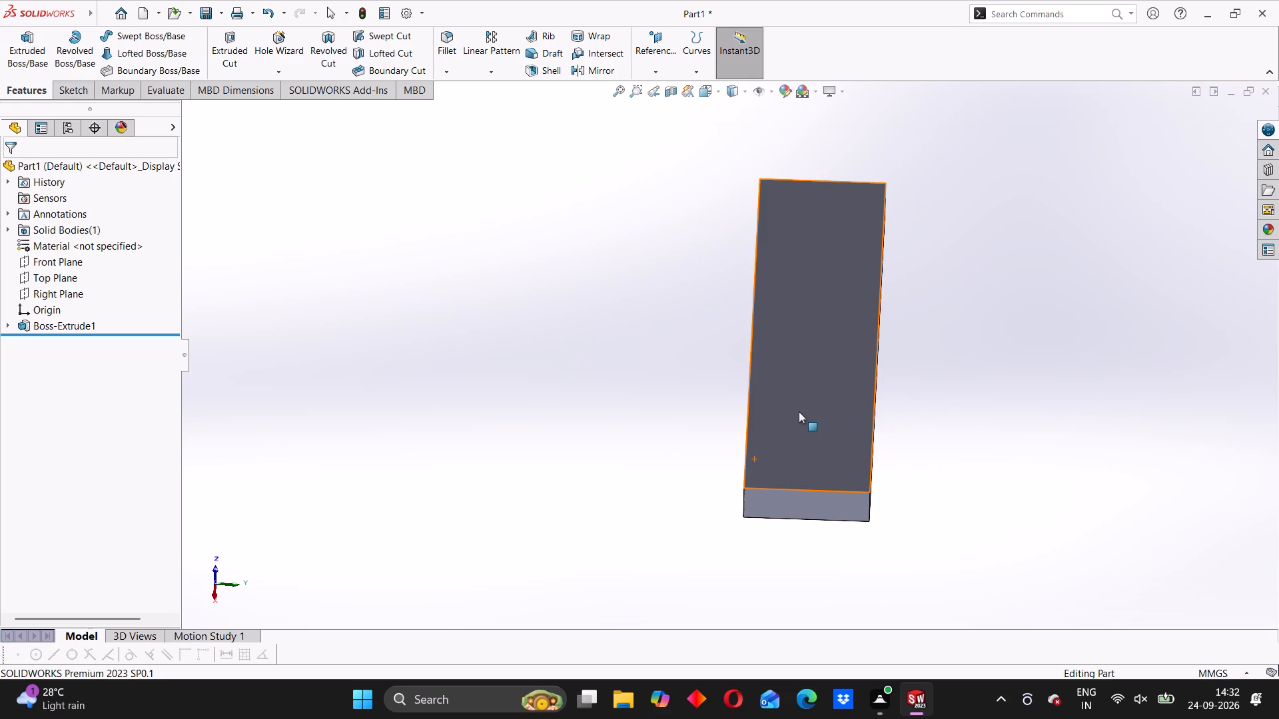
{"action": "left_click", "coordinate": [803, 373]}
{"action": "left_click", "coordinate": [861, 336]}
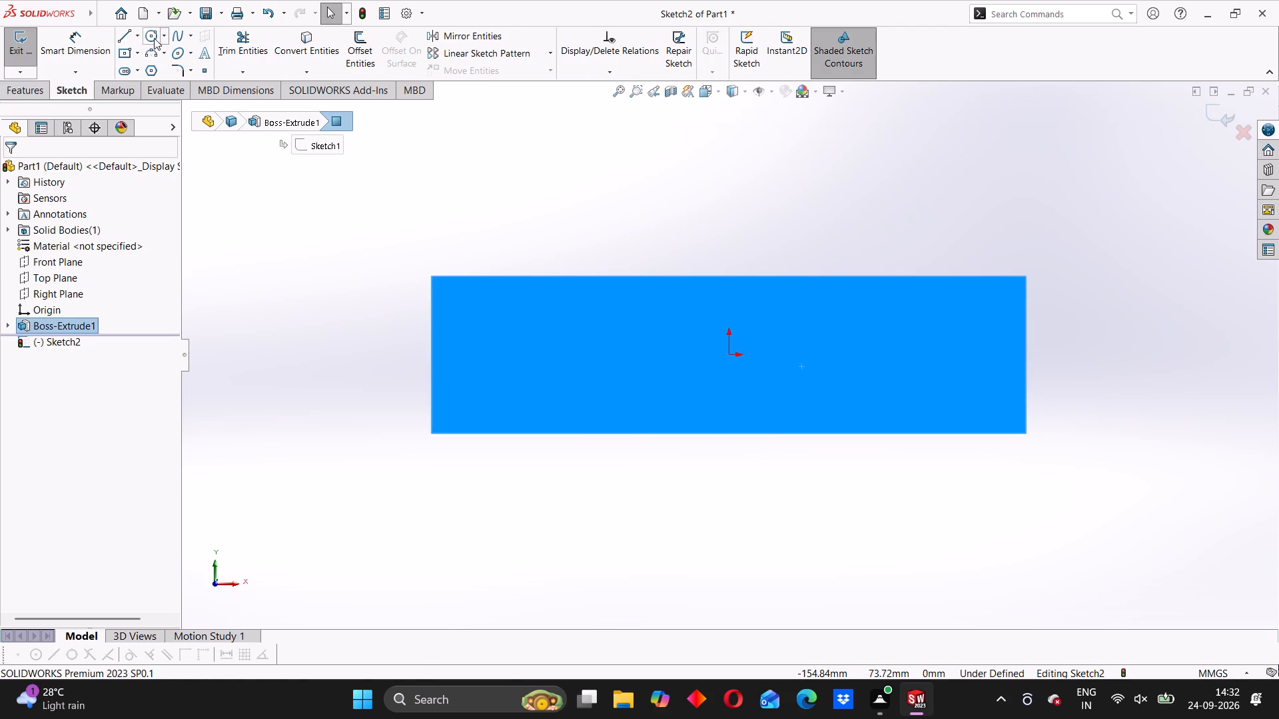
{"action": "left_click", "coordinate": [154, 38]}
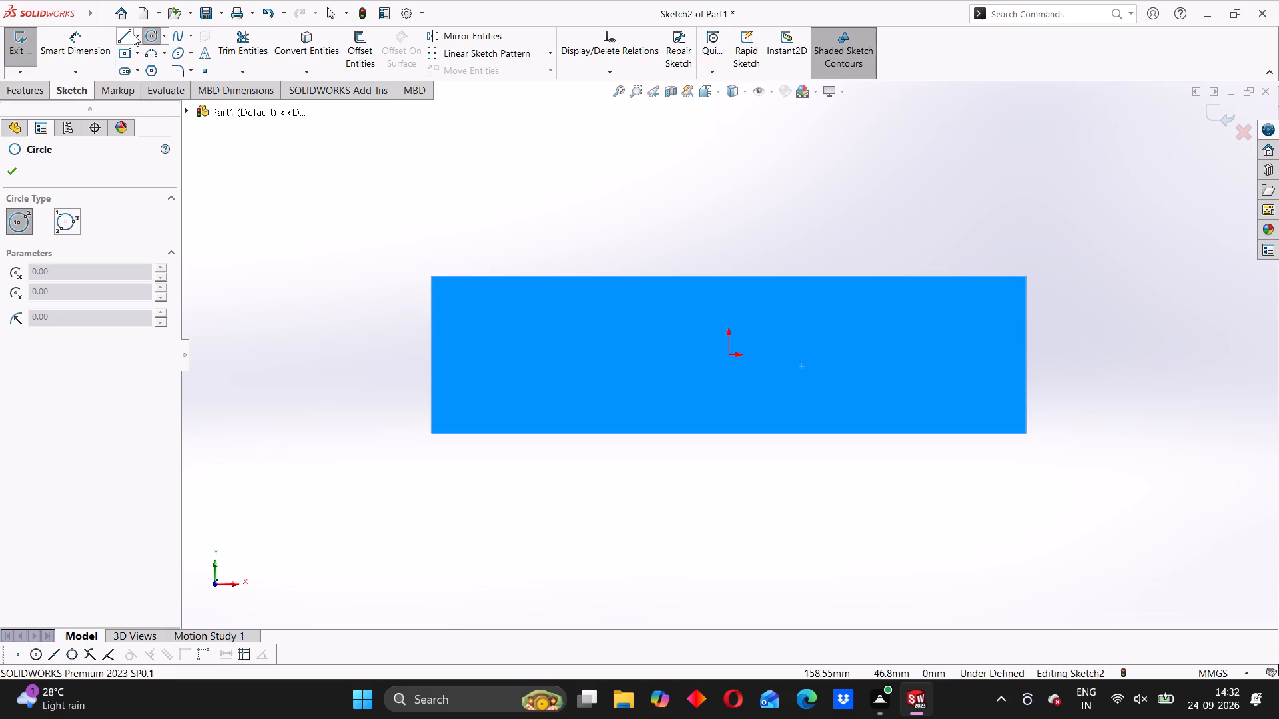
{"action": "left_click", "coordinate": [139, 31]}
{"action": "left_click", "coordinate": [139, 70]}
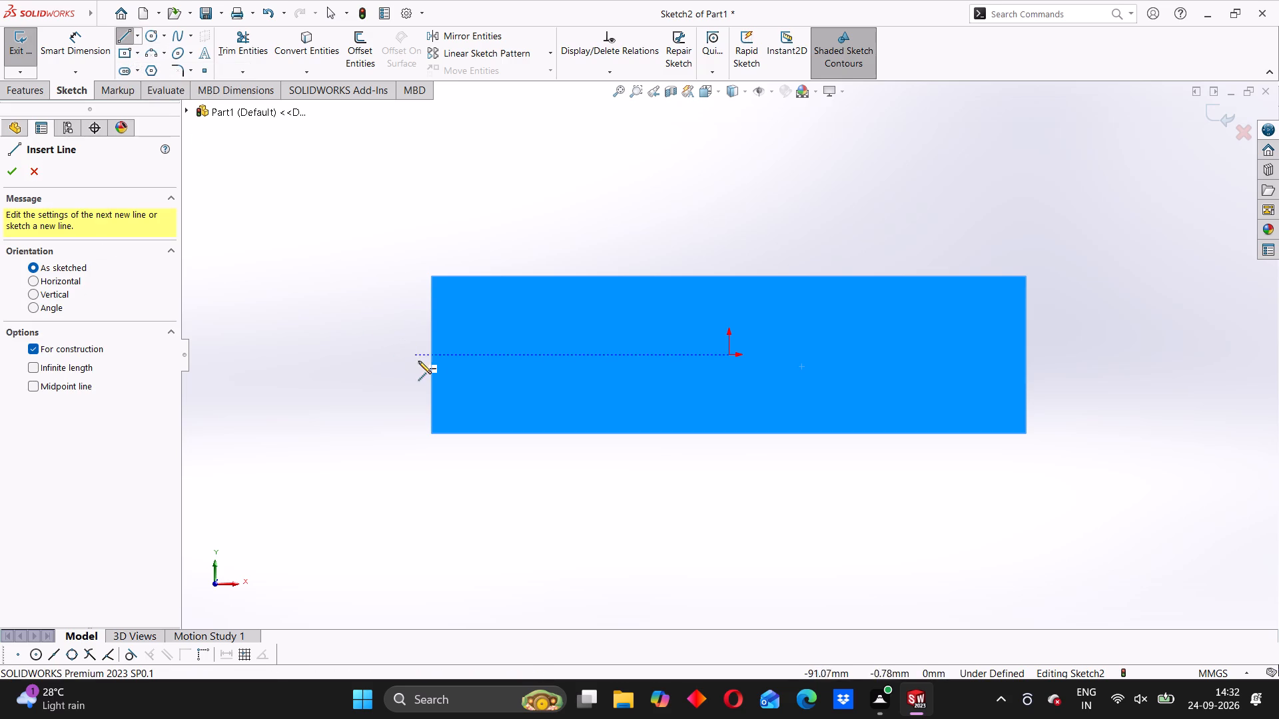
{"action": "left_click", "coordinate": [387, 352]}
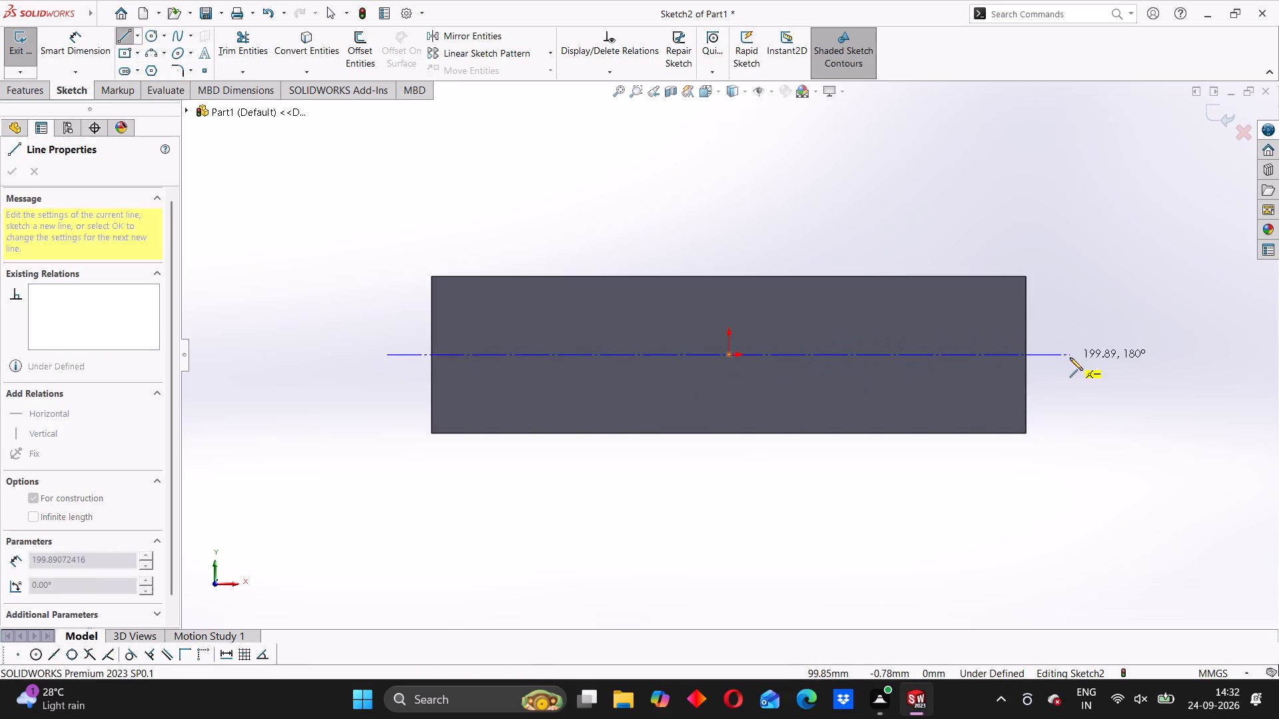
{"action": "left_click", "coordinate": [1070, 358]}
Sketch a circle near the face's upper-left corner, above the centerline, and dimension its diameter as 10 mm.
{"action": "left_click", "coordinate": [155, 29]}
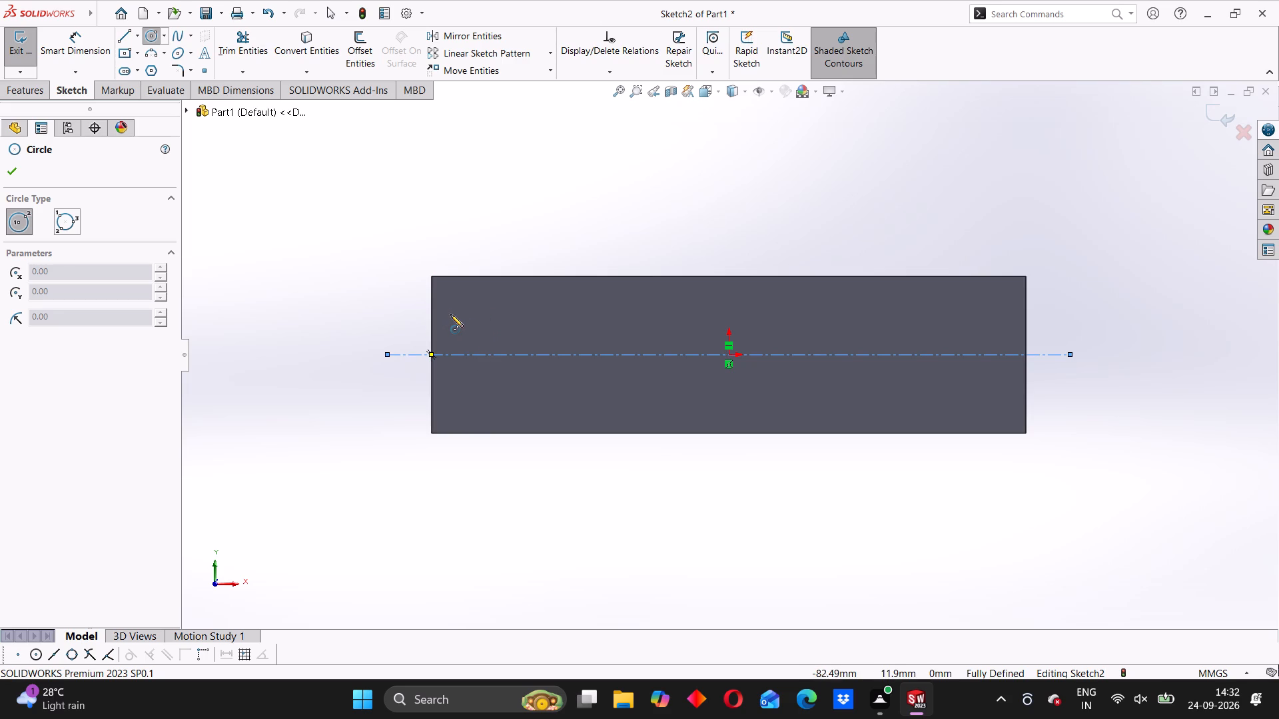
{"action": "left_click", "coordinate": [473, 314]}
{"action": "left_click", "coordinate": [488, 330]}
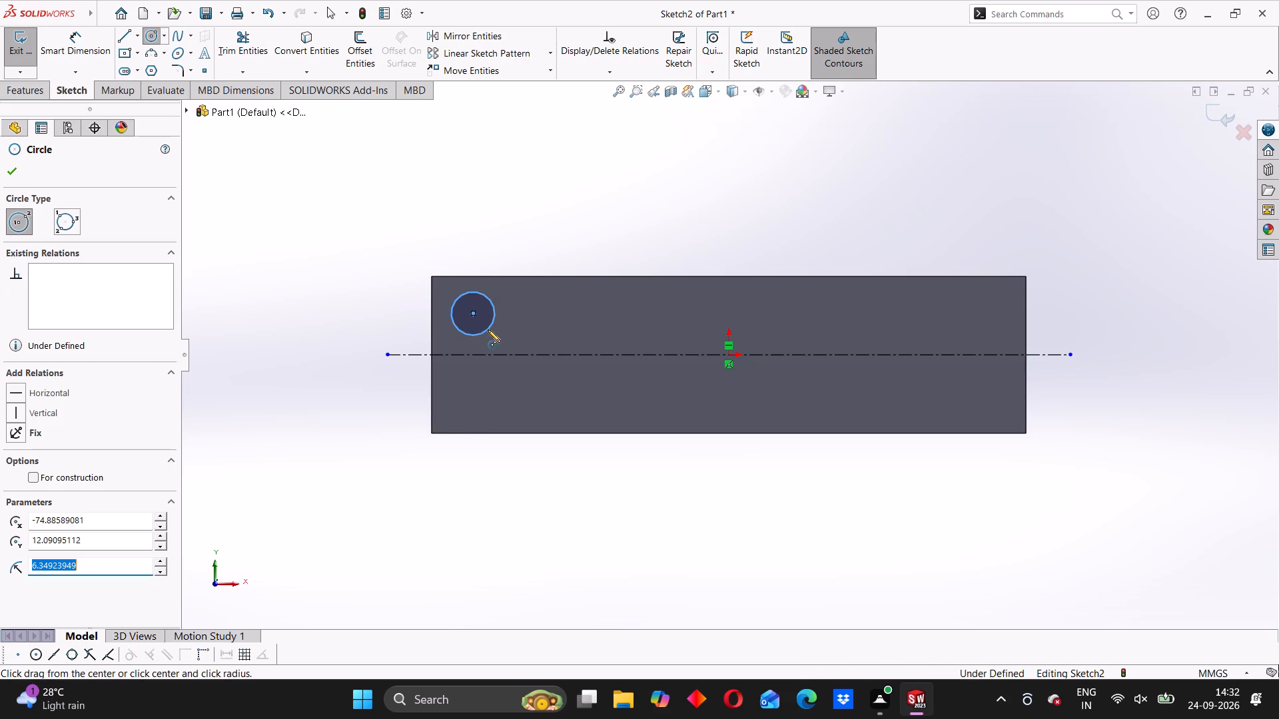
{"action": "left_click", "coordinate": [65, 57]}
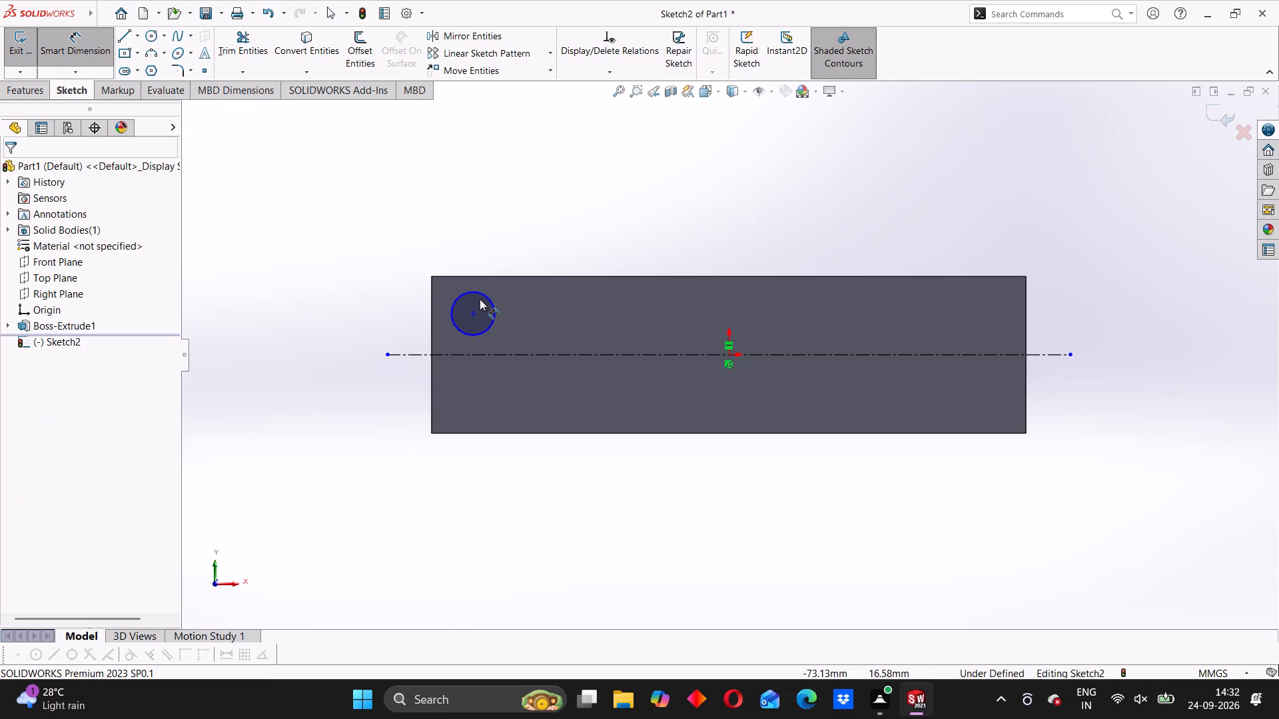
{"action": "left_click", "coordinate": [483, 292]}
{"action": "left_click", "coordinate": [523, 246]}
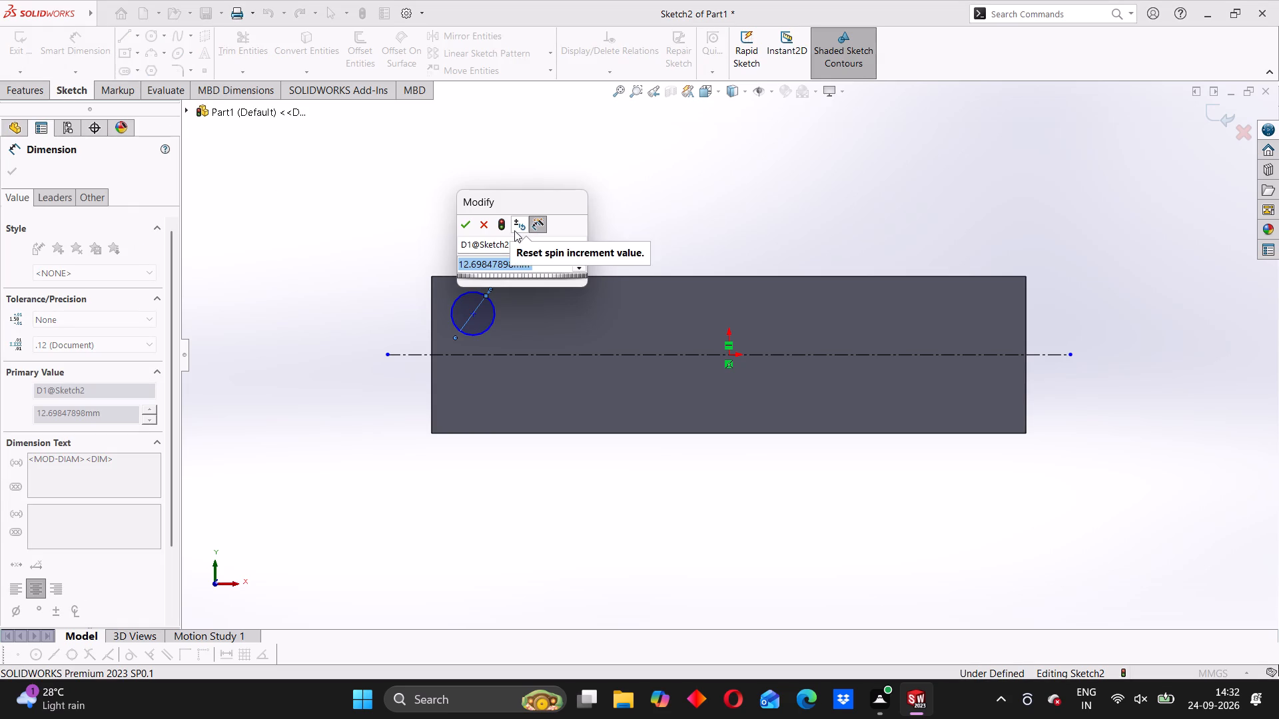
{"action": "type", "text": "10"}
{"action": "key", "text": "Return"}
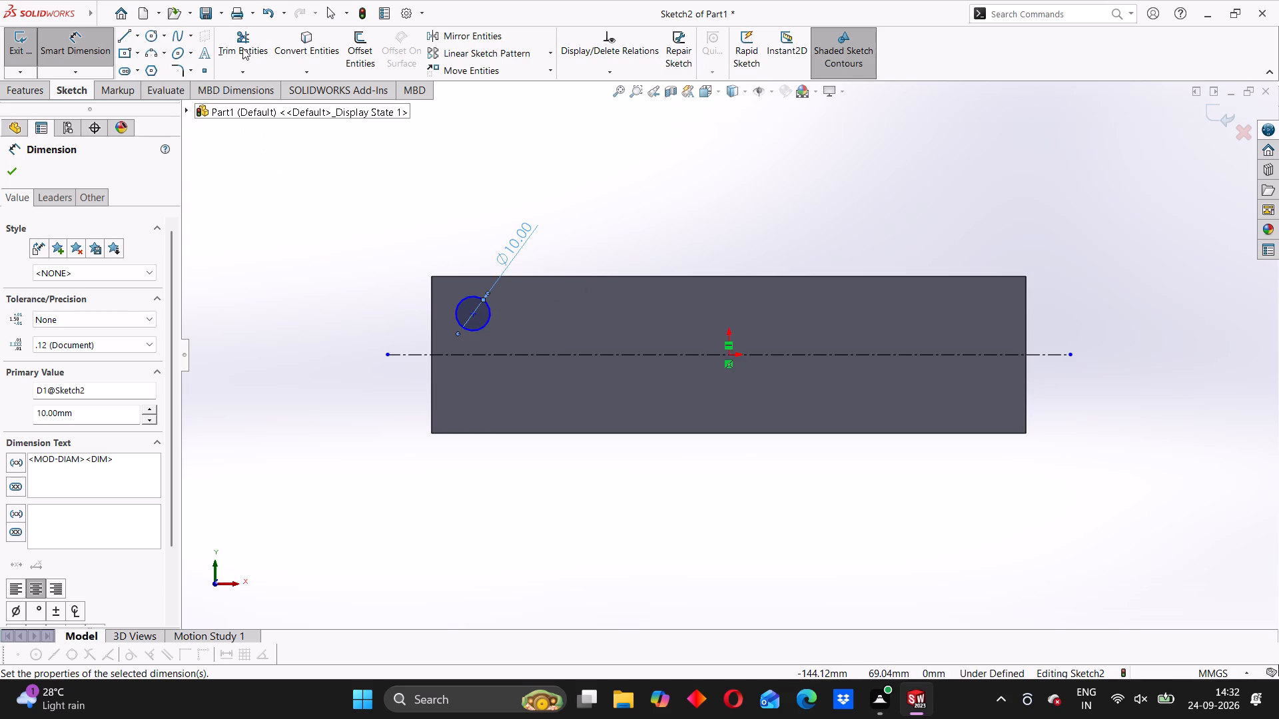
Dimension the circle's center 12 mm from the horizontal centerline.
{"action": "left_click", "coordinate": [476, 35]}
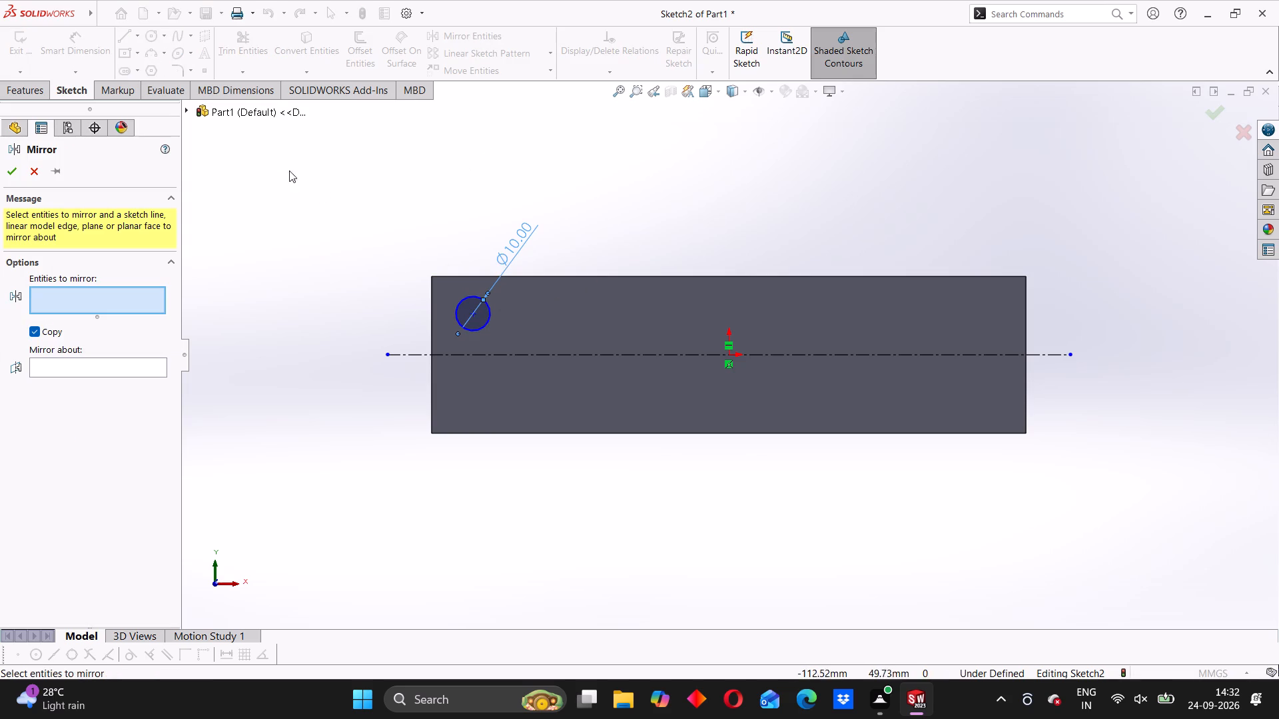
{"action": "left_click", "coordinate": [33, 172]}
{"action": "left_click", "coordinate": [77, 51]}
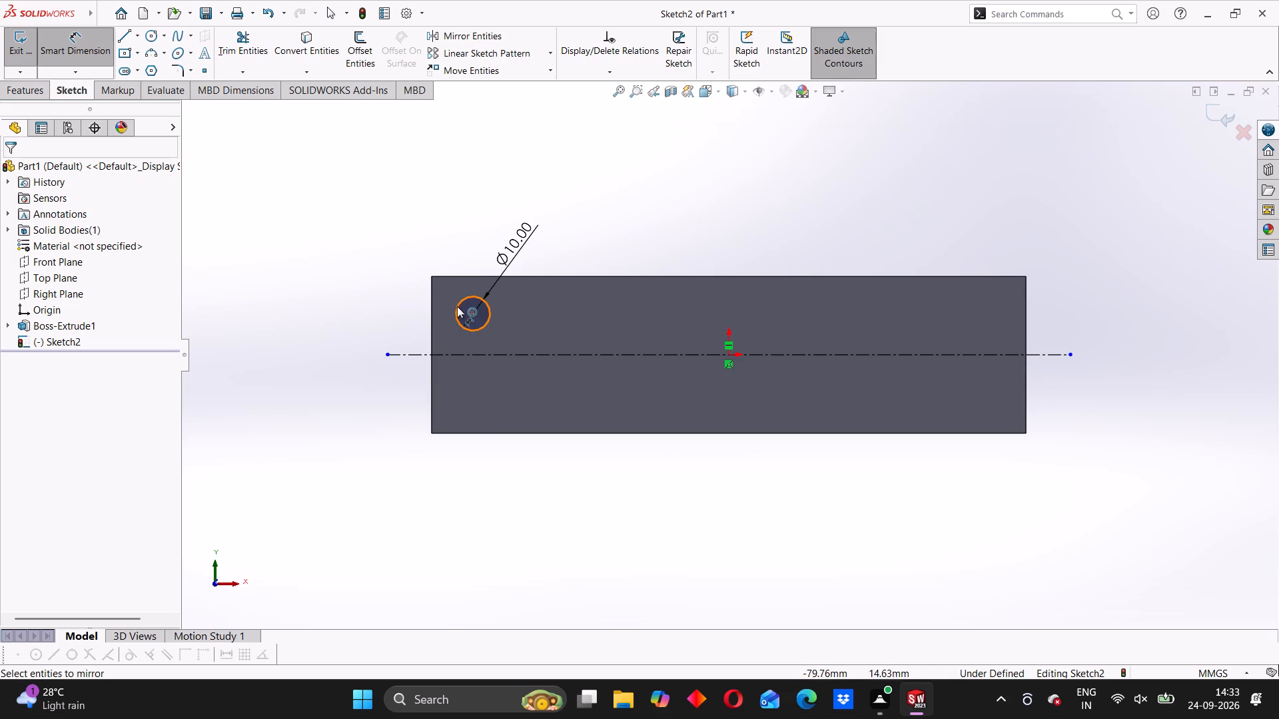
{"action": "left_click", "coordinate": [473, 314]}
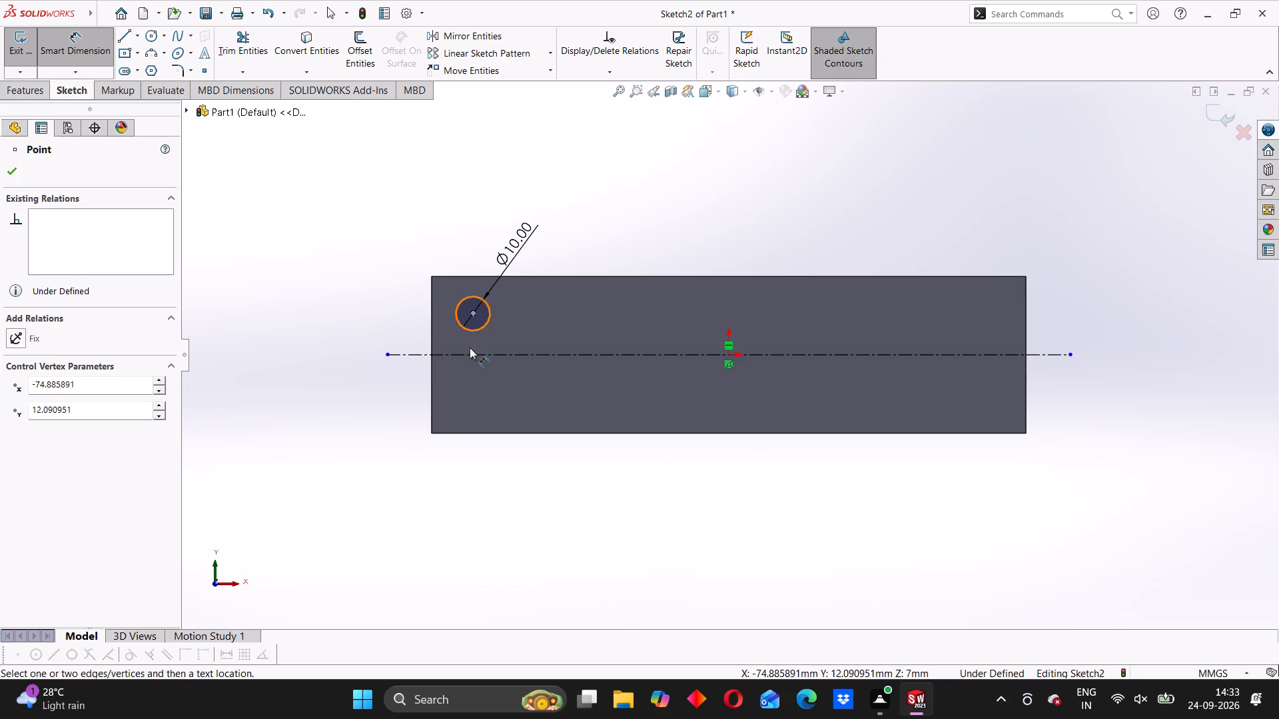
{"action": "left_click", "coordinate": [470, 354]}
{"action": "left_click", "coordinate": [397, 315]}
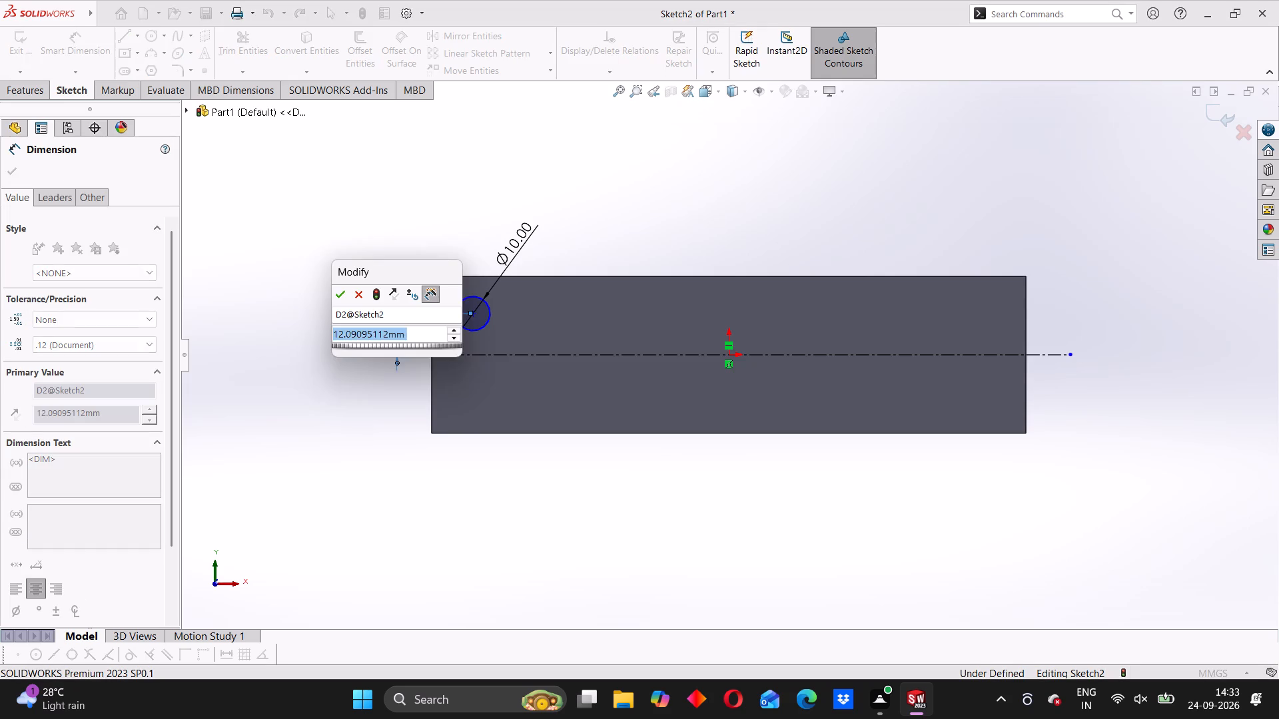
{"action": "type", "text": "12"}
{"action": "key", "text": "Return"}
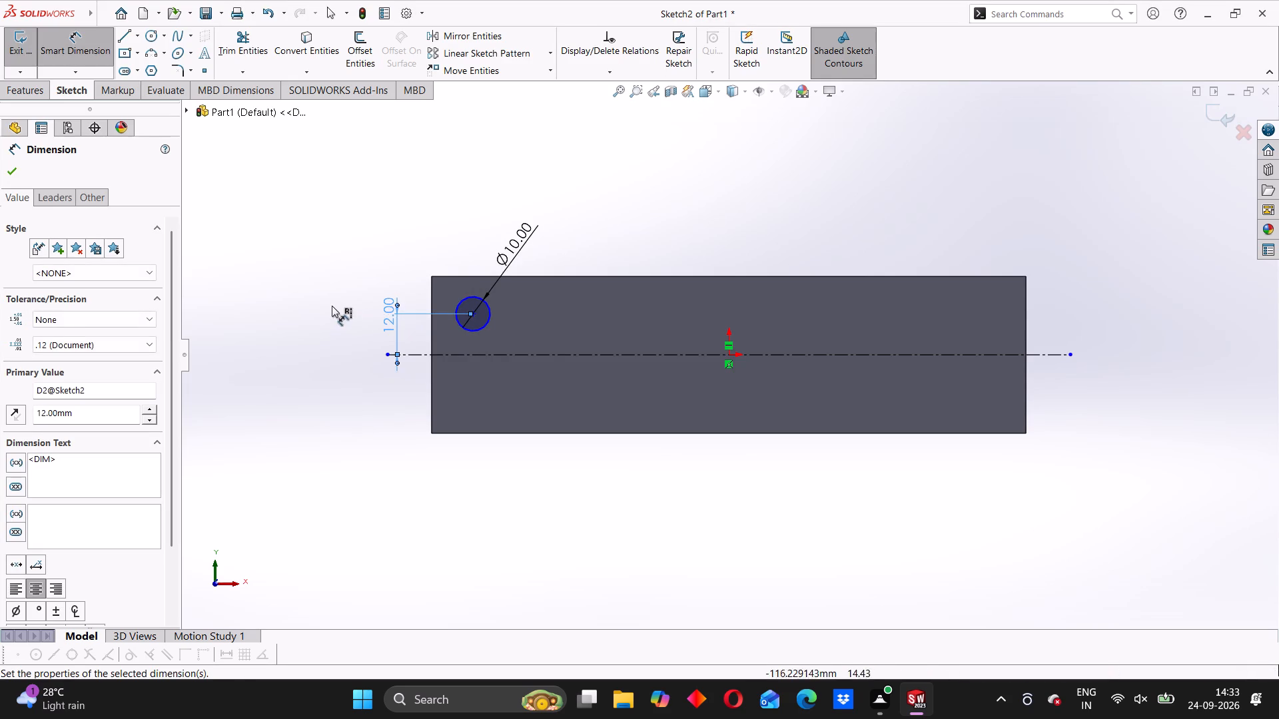
{"action": "left_click", "coordinate": [332, 306]}
Mirror the 10 mm circle about the horizontal centerline, keeping the original.
{"action": "left_click", "coordinate": [470, 43]}
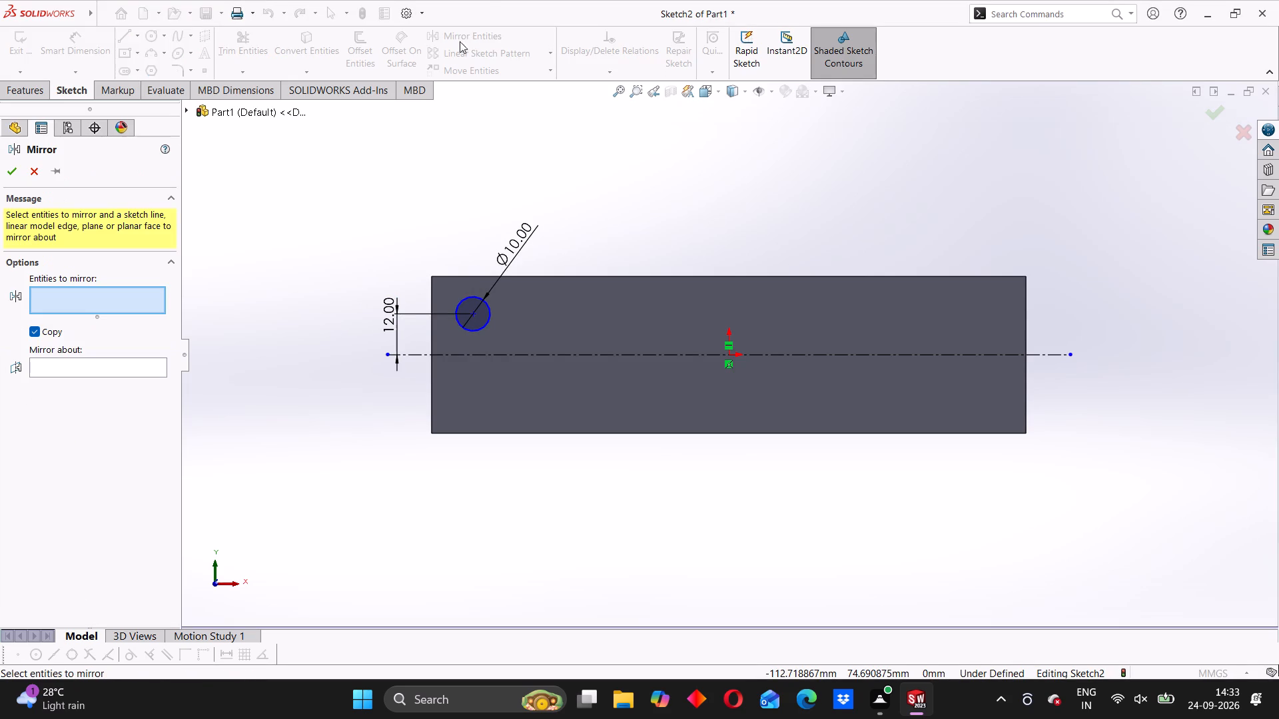
{"action": "left_click", "coordinate": [466, 296]}
{"action": "left_click", "coordinate": [144, 365]}
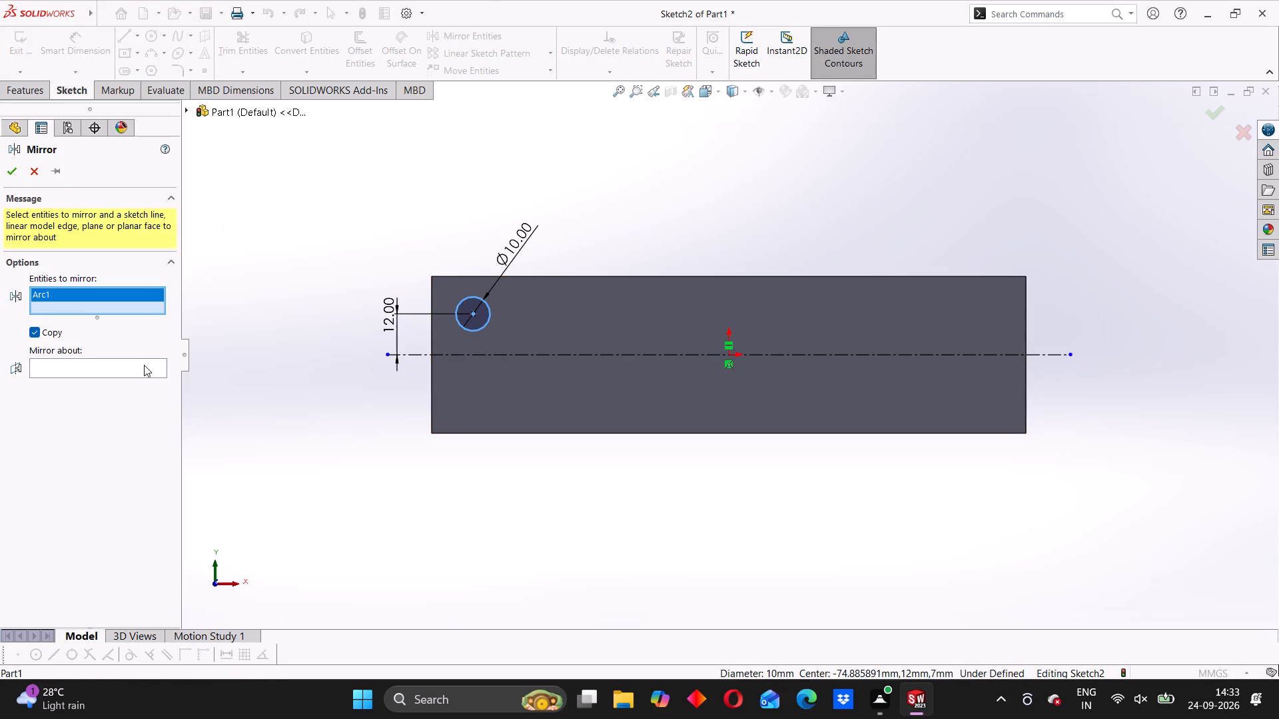
{"action": "left_click", "coordinate": [507, 351]}
{"action": "left_click", "coordinate": [508, 354]}
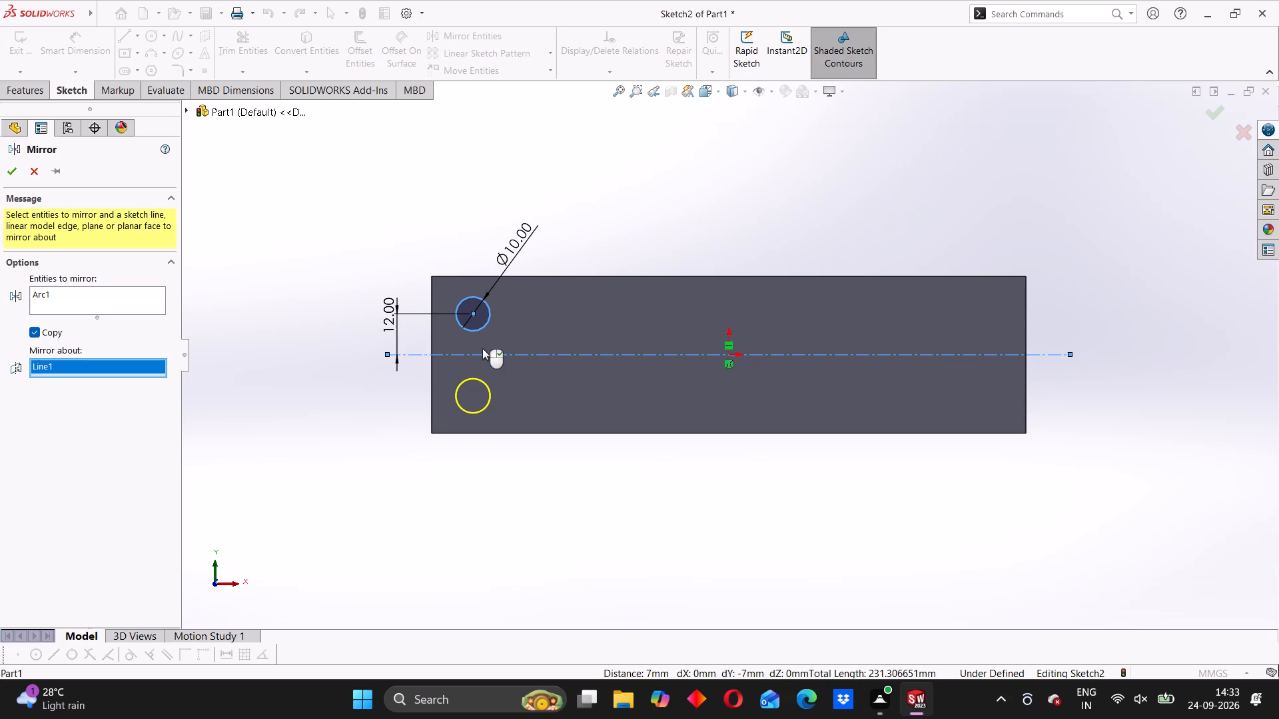
{"action": "left_click", "coordinate": [17, 175]}
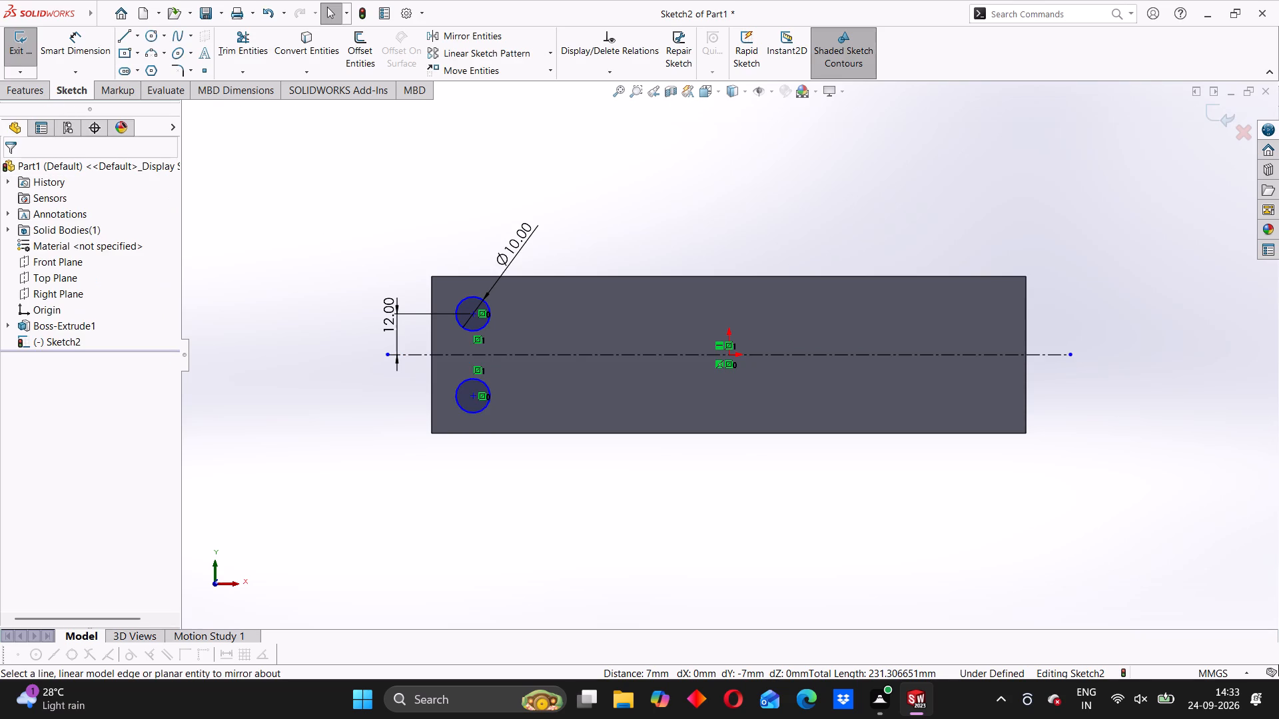
Sketch a vertical centerline through the origin, extending past the block's upper and lower edges.
{"action": "left_click", "coordinate": [141, 39]}
{"action": "left_click", "coordinate": [144, 66]}
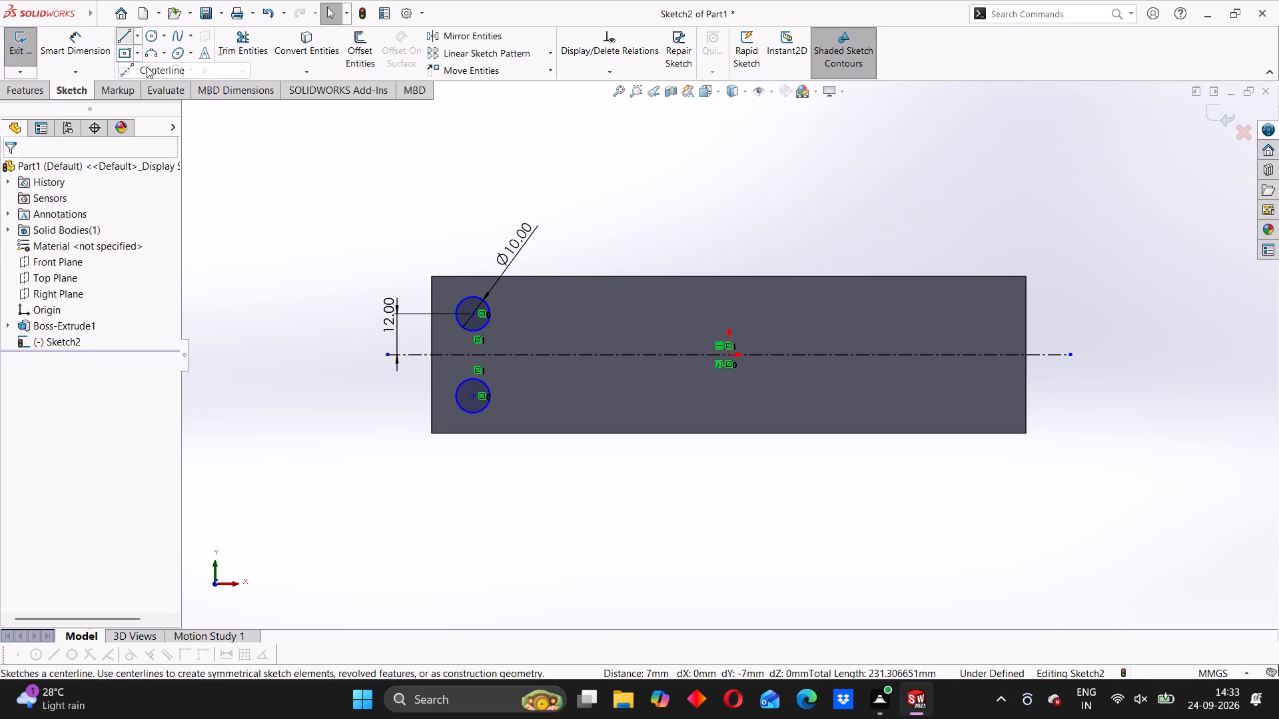
{"action": "left_click", "coordinate": [730, 237]}
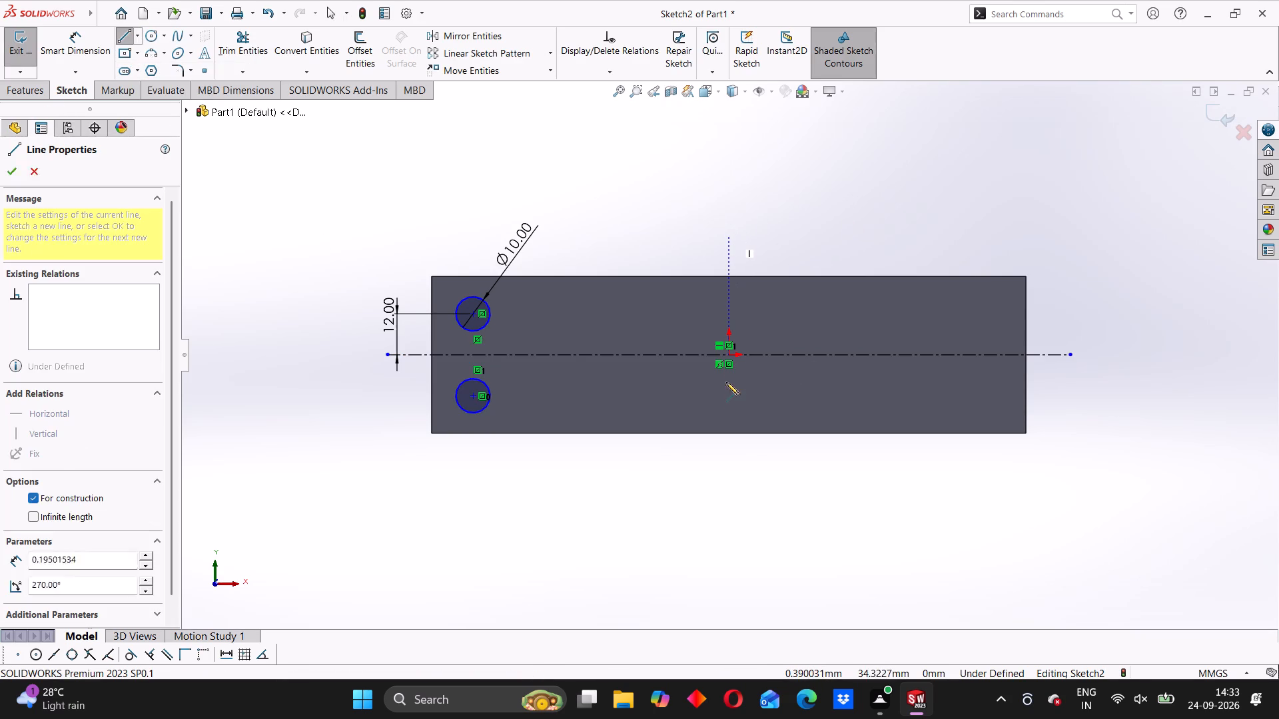
{"action": "left_click", "coordinate": [732, 459]}
{"action": "right_click", "coordinate": [766, 220]}
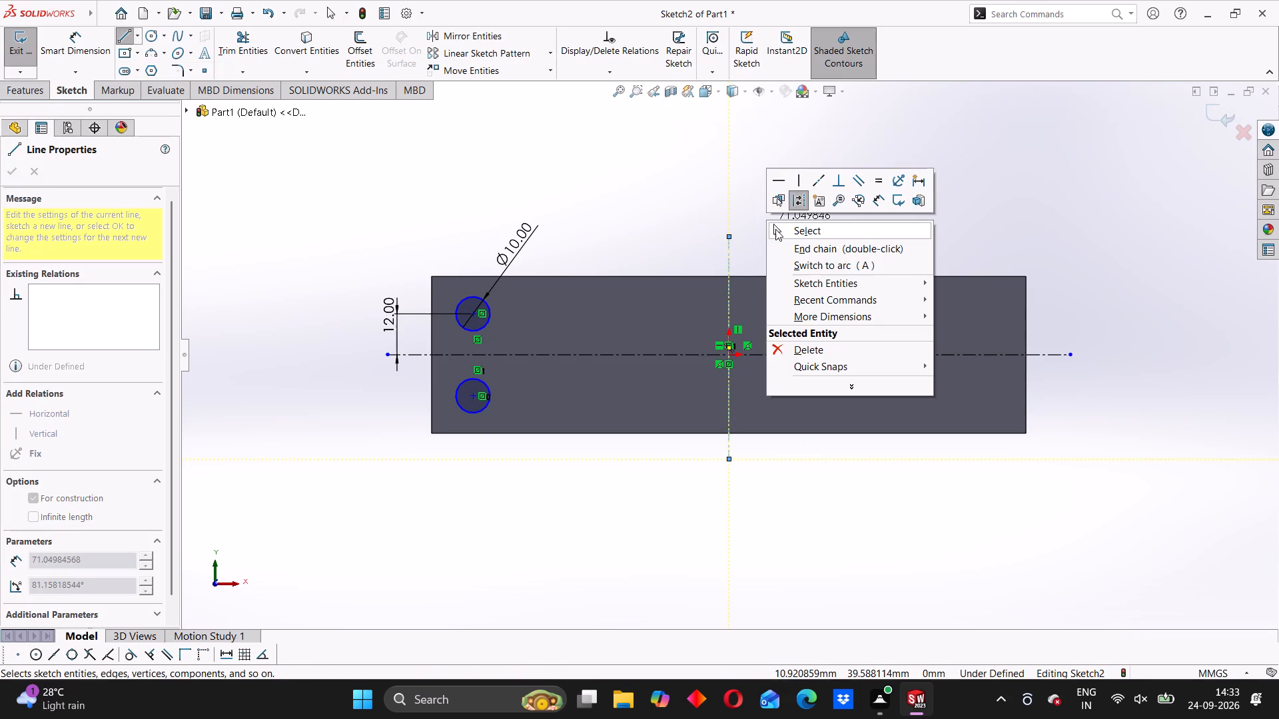
{"action": "left_click", "coordinate": [775, 229]}
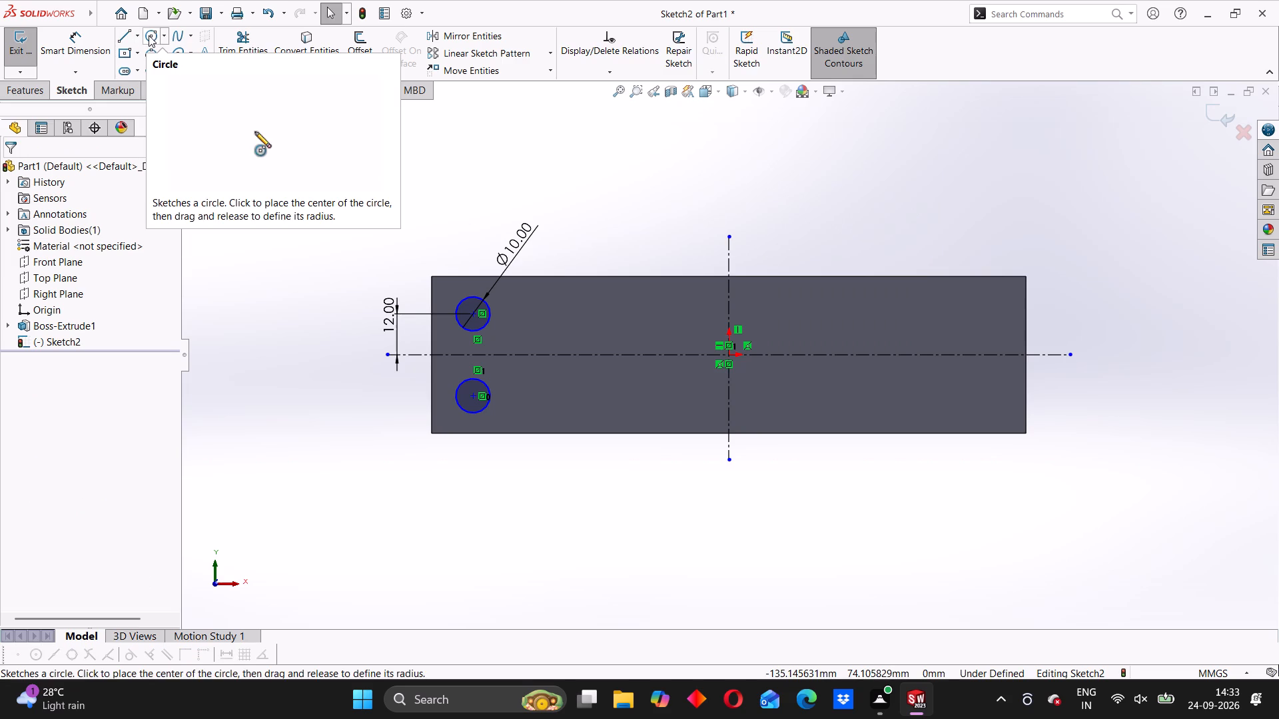
Mirror both 10 mm circles about the vertical centerline, keeping the originals.
{"action": "left_click", "coordinate": [490, 38]}
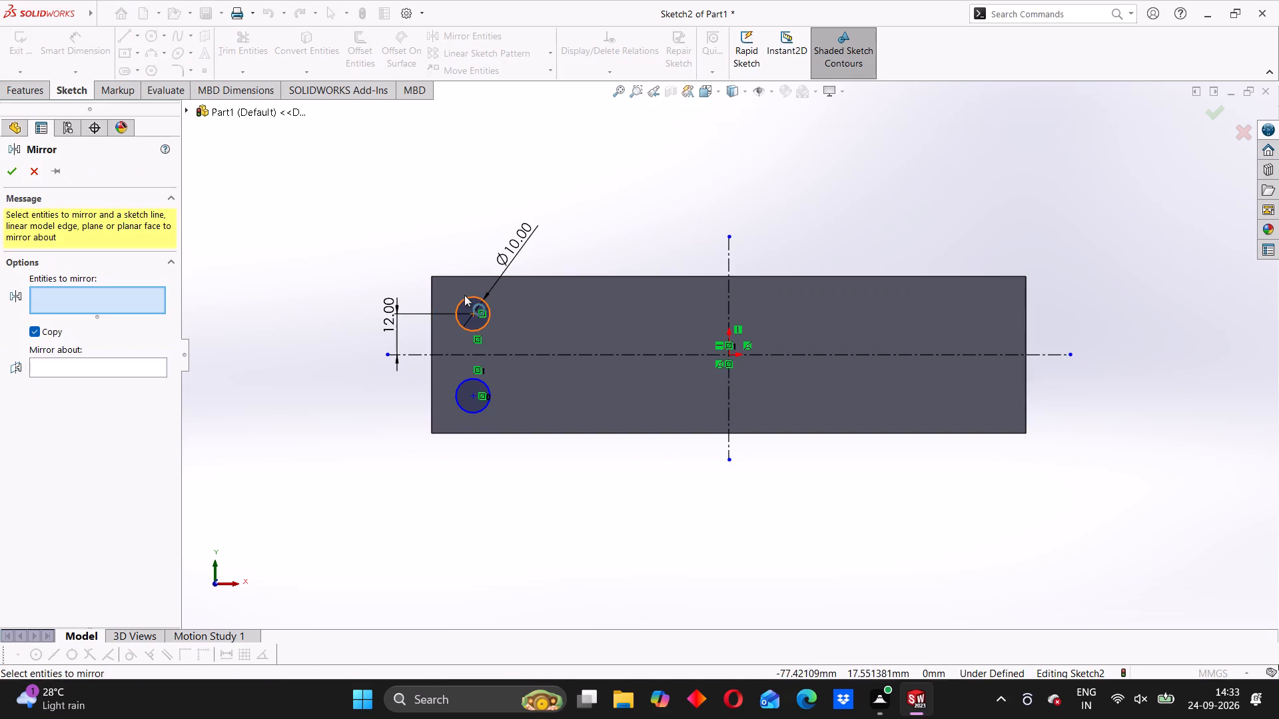
{"action": "left_click", "coordinate": [464, 295]}
{"action": "left_click", "coordinate": [464, 381]}
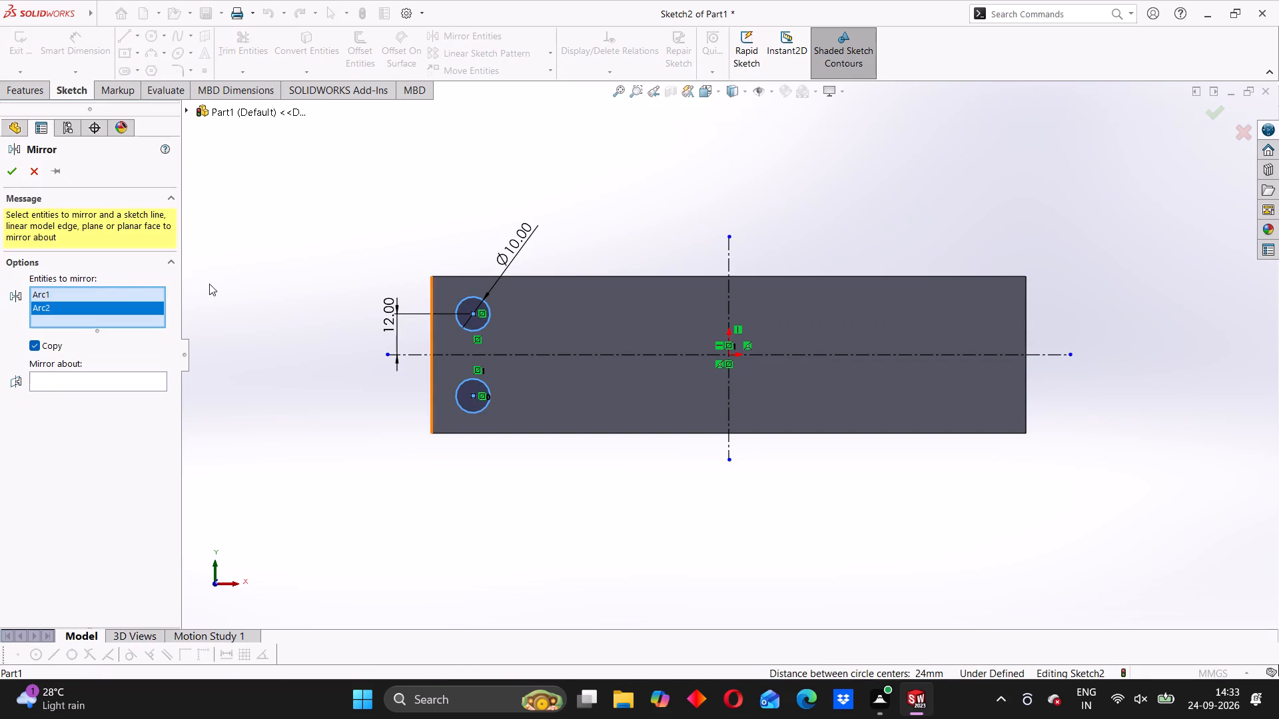
{"action": "left_click", "coordinate": [103, 385]}
{"action": "left_click", "coordinate": [727, 262]}
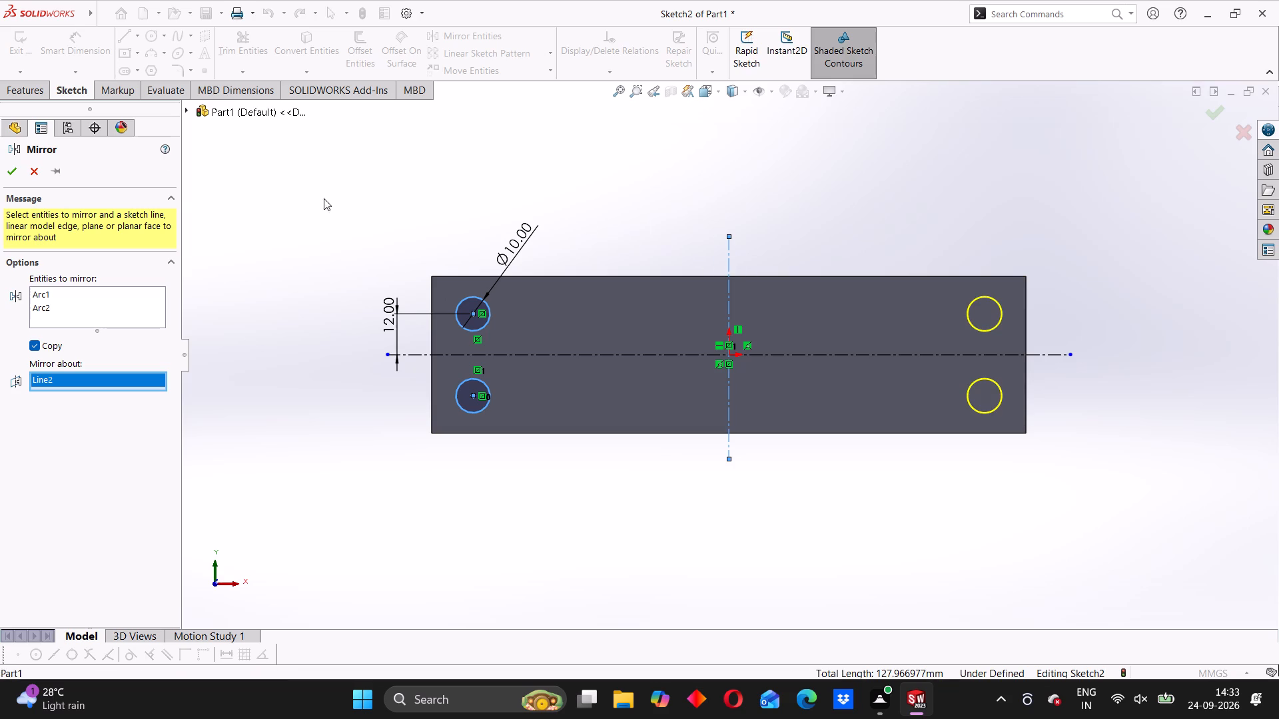
{"action": "left_click", "coordinate": [12, 170]}
Dimension the horizontal distance between the centers of the two lower circles as 152 mm.
{"action": "left_click", "coordinate": [92, 44]}
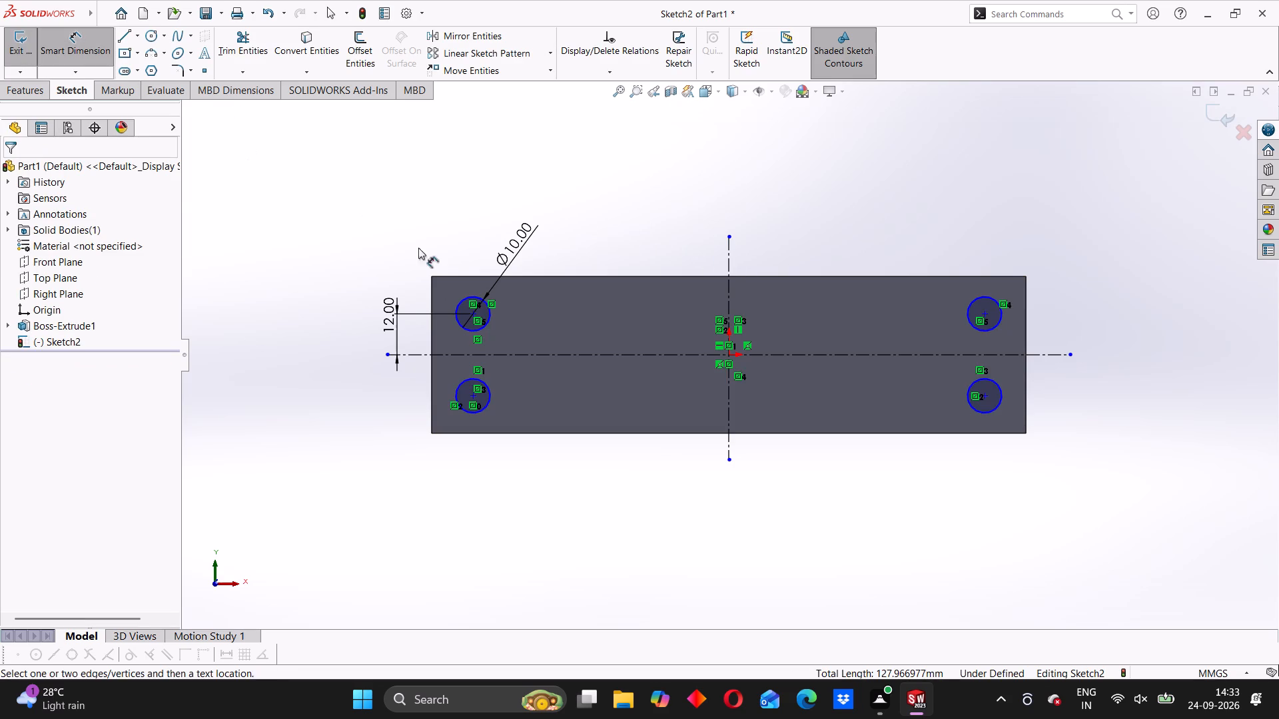
{"action": "left_click", "coordinate": [472, 394]}
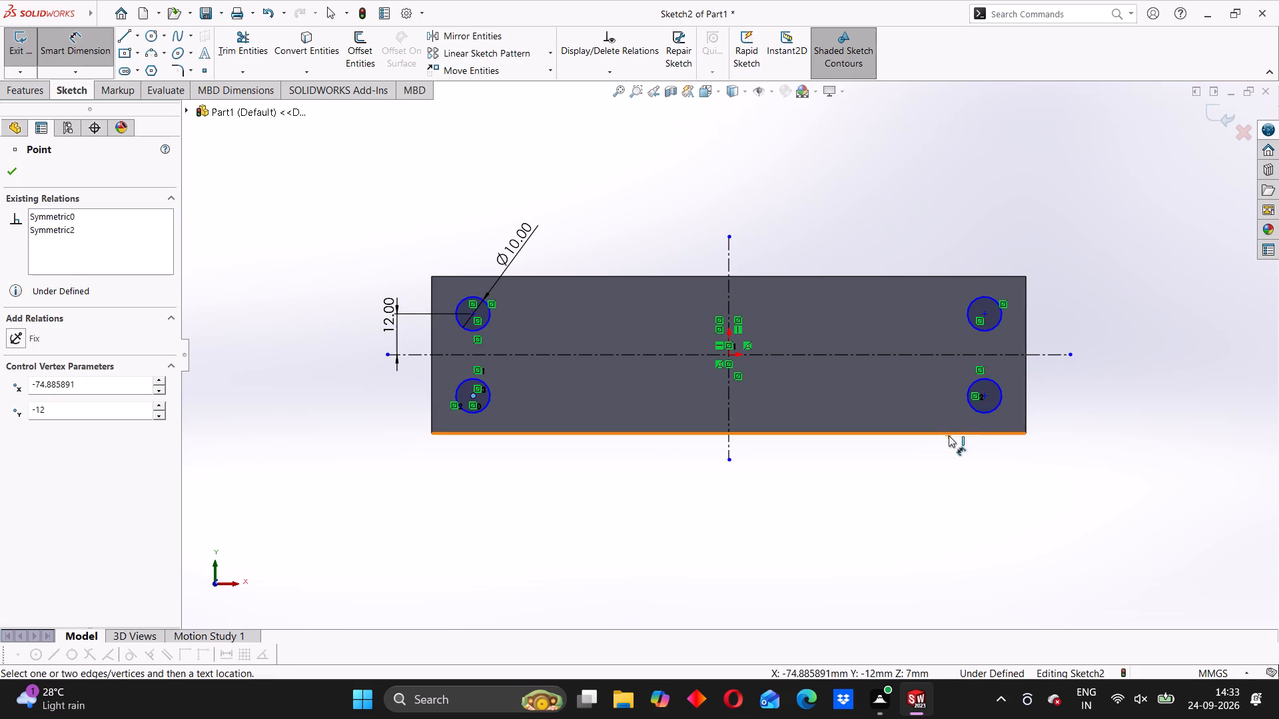
{"action": "left_click", "coordinate": [987, 398]}
{"action": "left_click", "coordinate": [789, 539]}
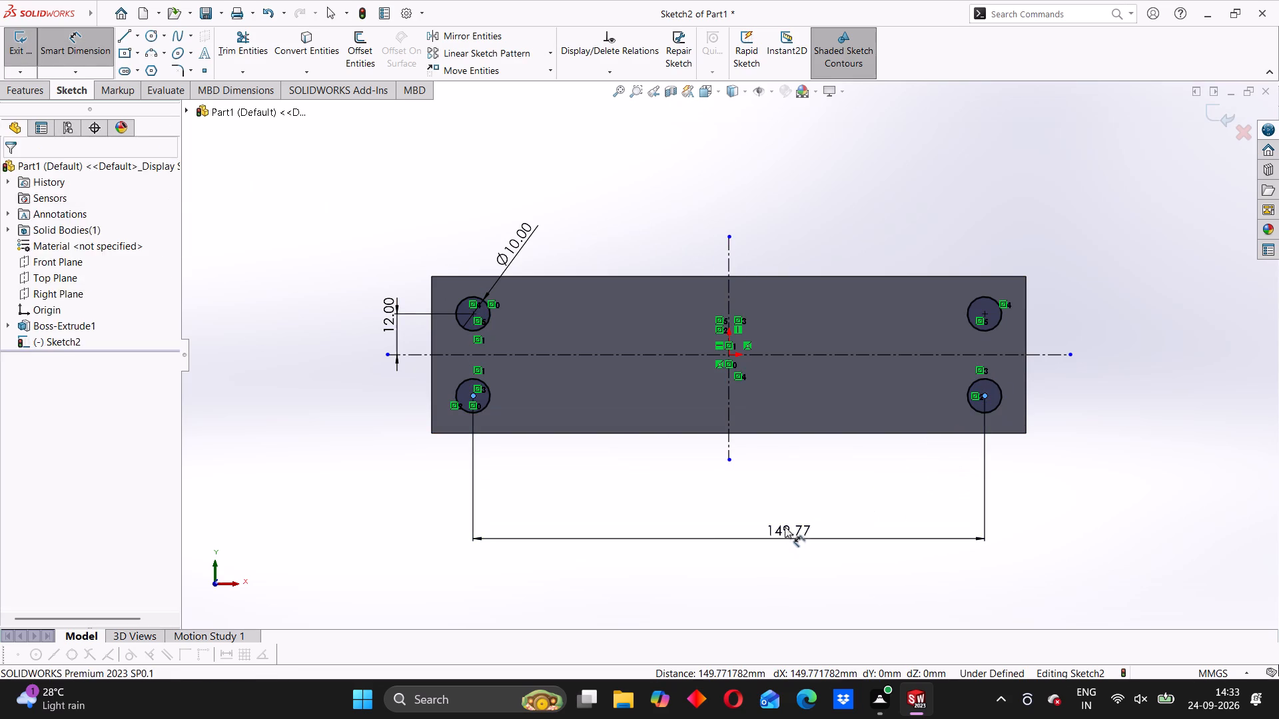
{"action": "type", "text": "152"}
{"action": "key", "text": "Return"}
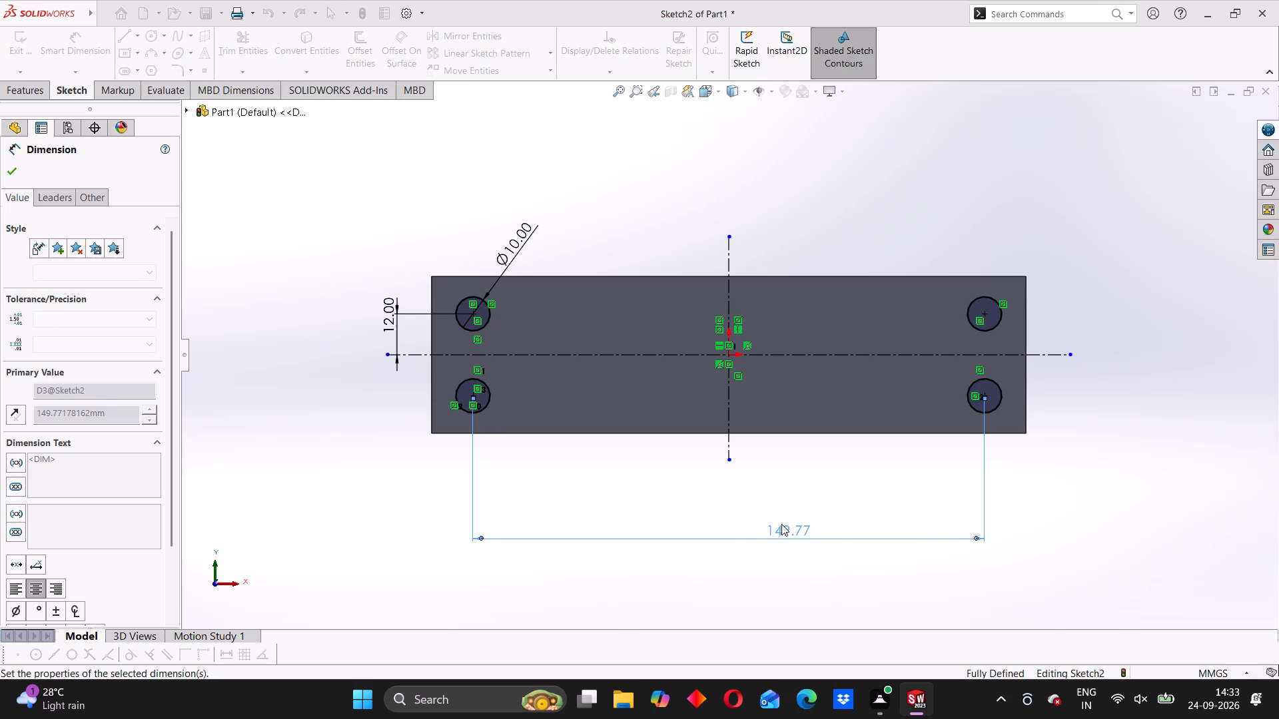
{"action": "left_click", "coordinate": [17, 172]}
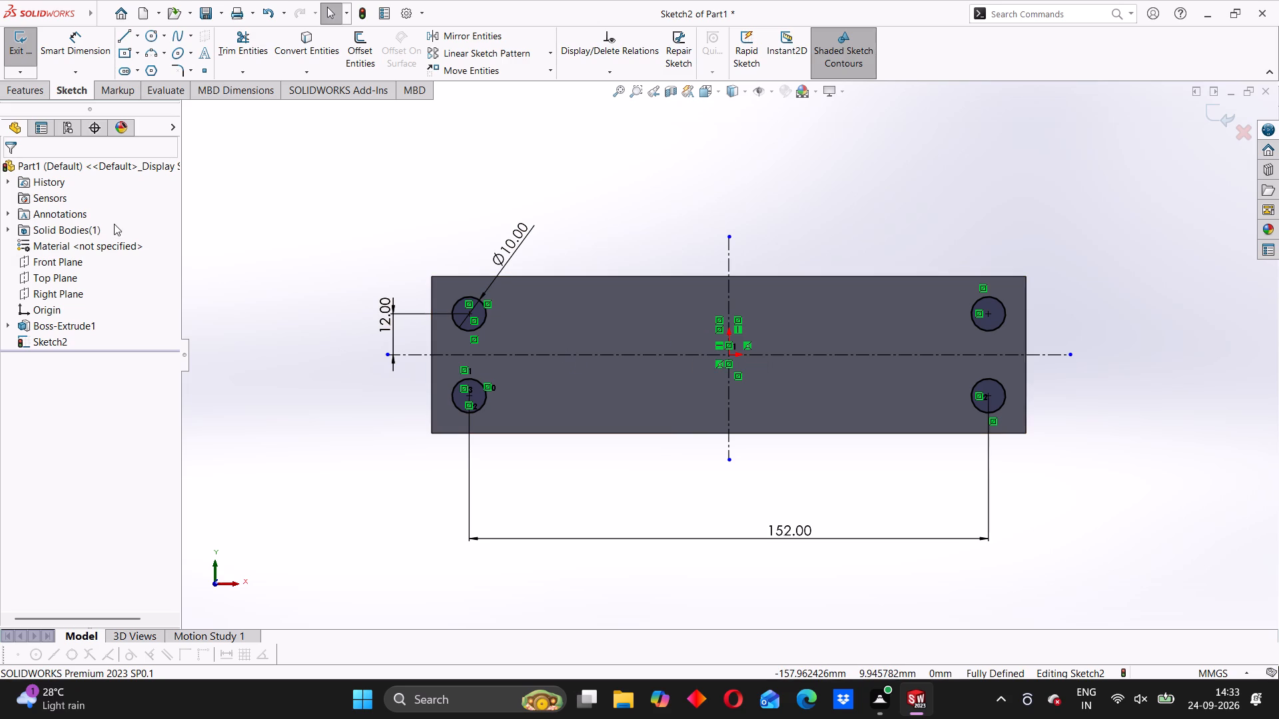
Cut the four circles through the block with a blind Extruded Cut 14 mm deep.
{"action": "left_click", "coordinate": [26, 93]}
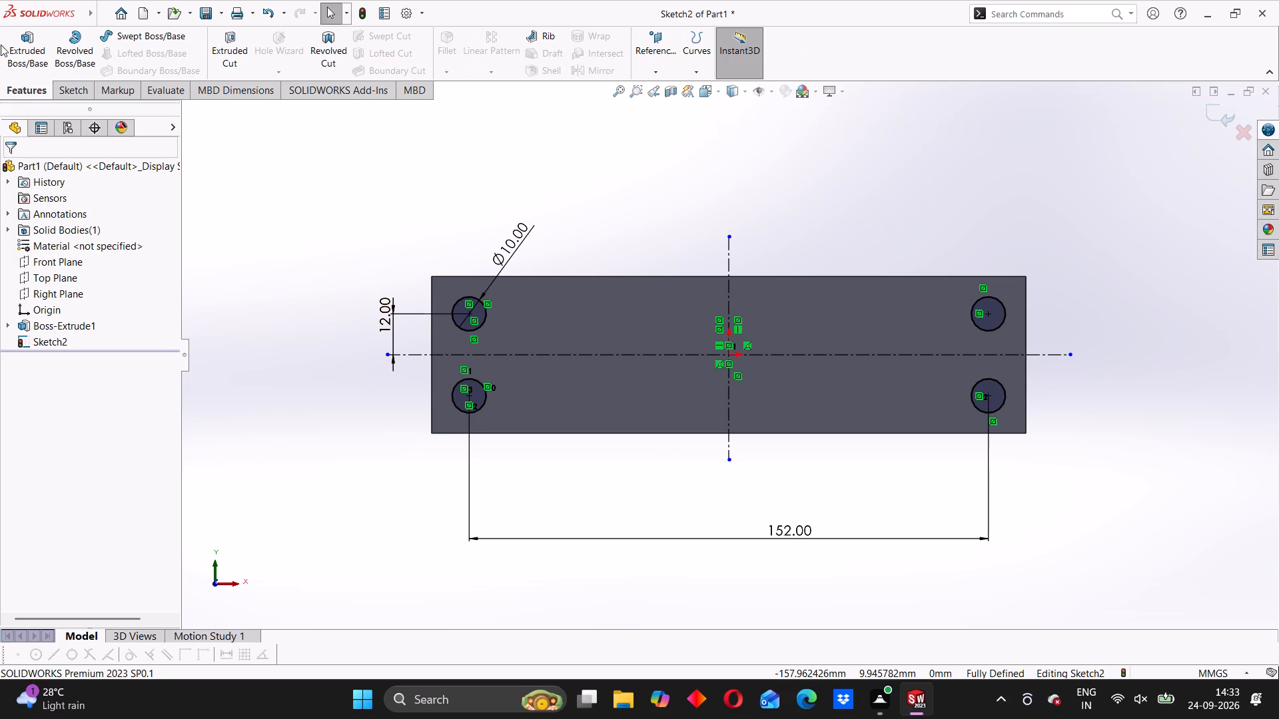
{"action": "left_click", "coordinate": [224, 47]}
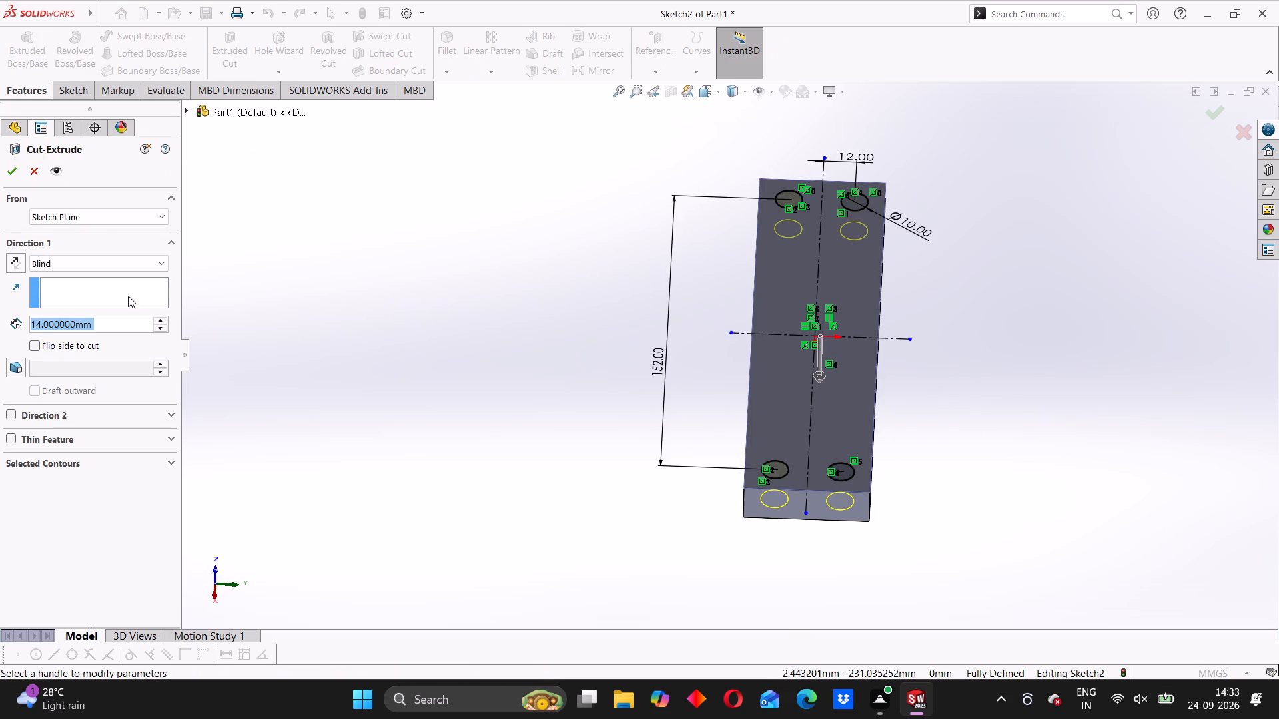
{"action": "left_click", "coordinate": [11, 174]}
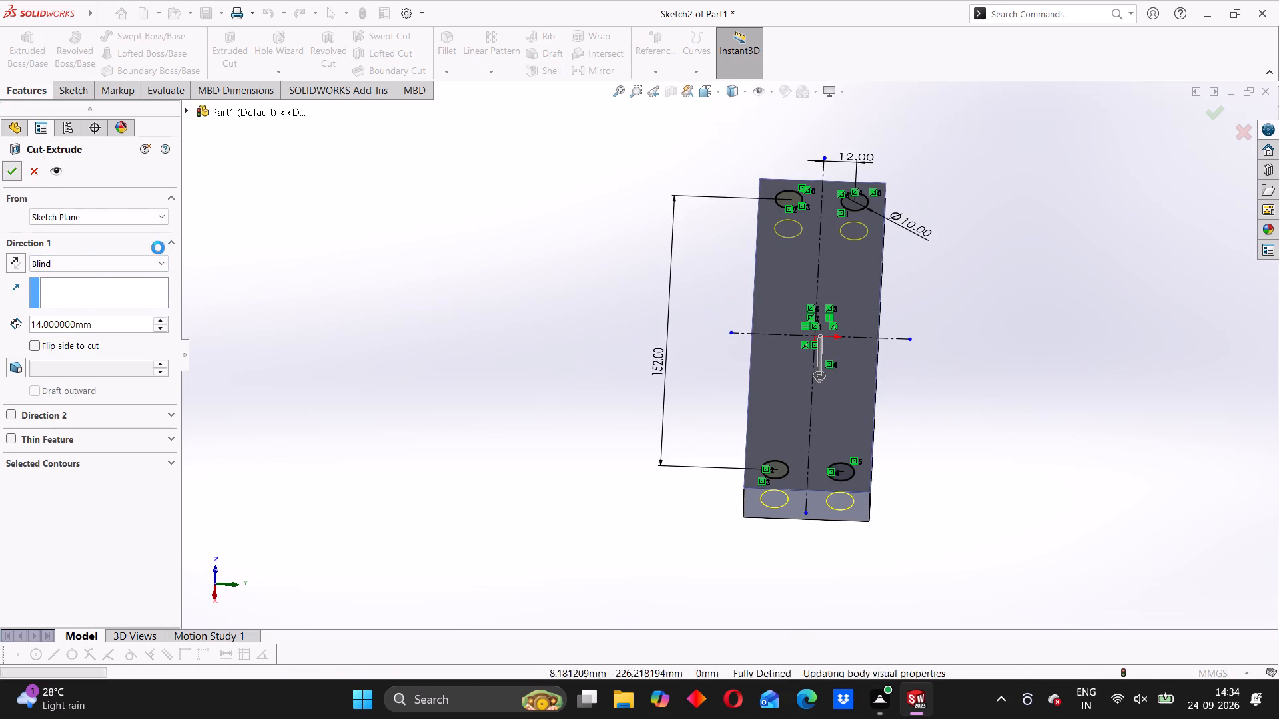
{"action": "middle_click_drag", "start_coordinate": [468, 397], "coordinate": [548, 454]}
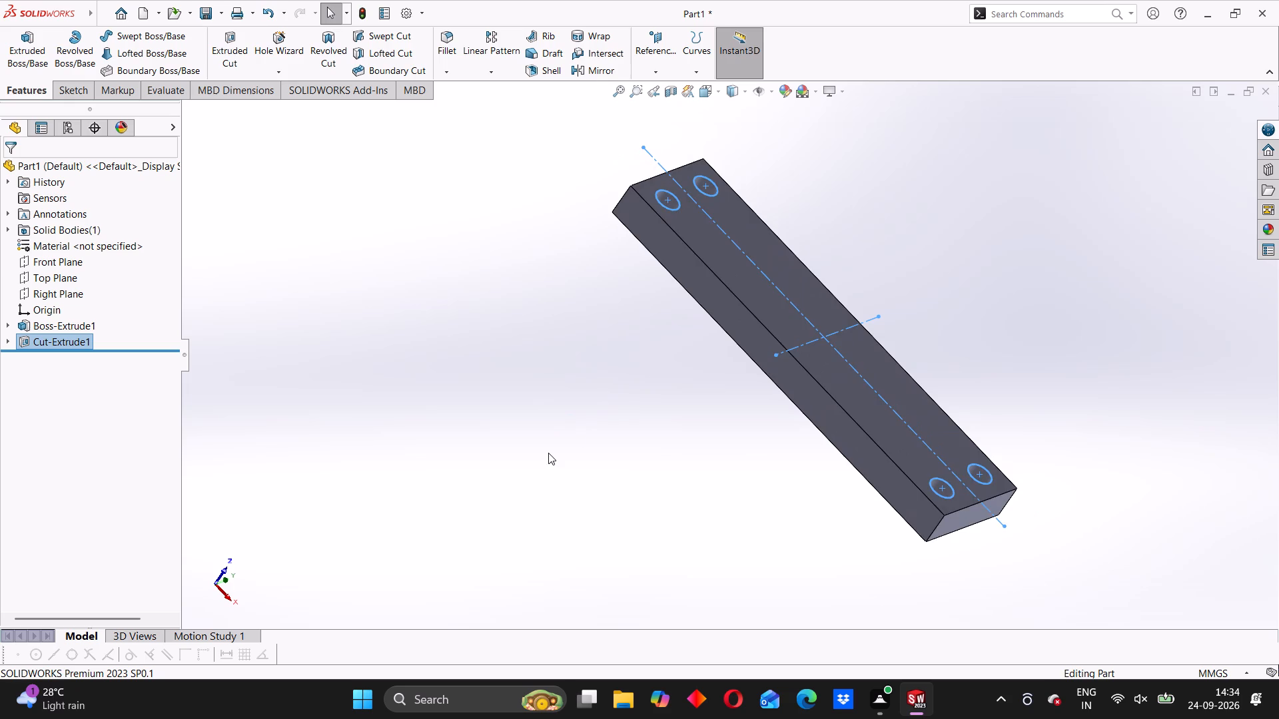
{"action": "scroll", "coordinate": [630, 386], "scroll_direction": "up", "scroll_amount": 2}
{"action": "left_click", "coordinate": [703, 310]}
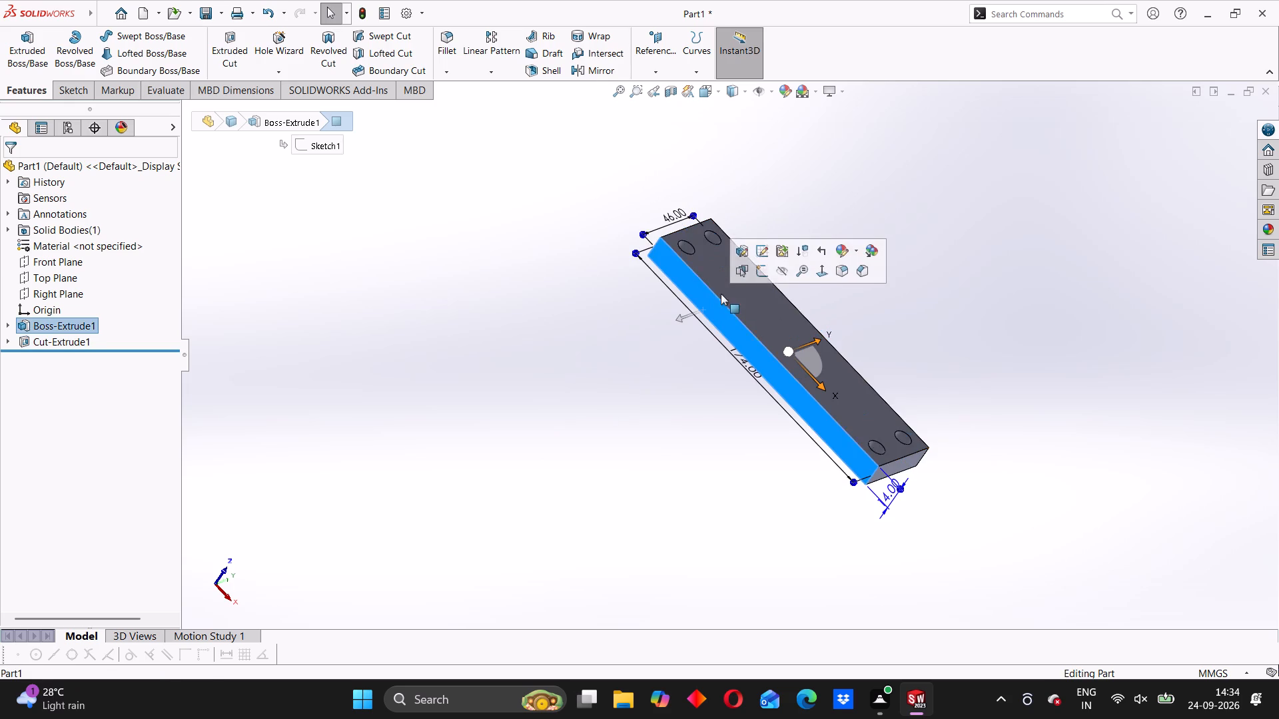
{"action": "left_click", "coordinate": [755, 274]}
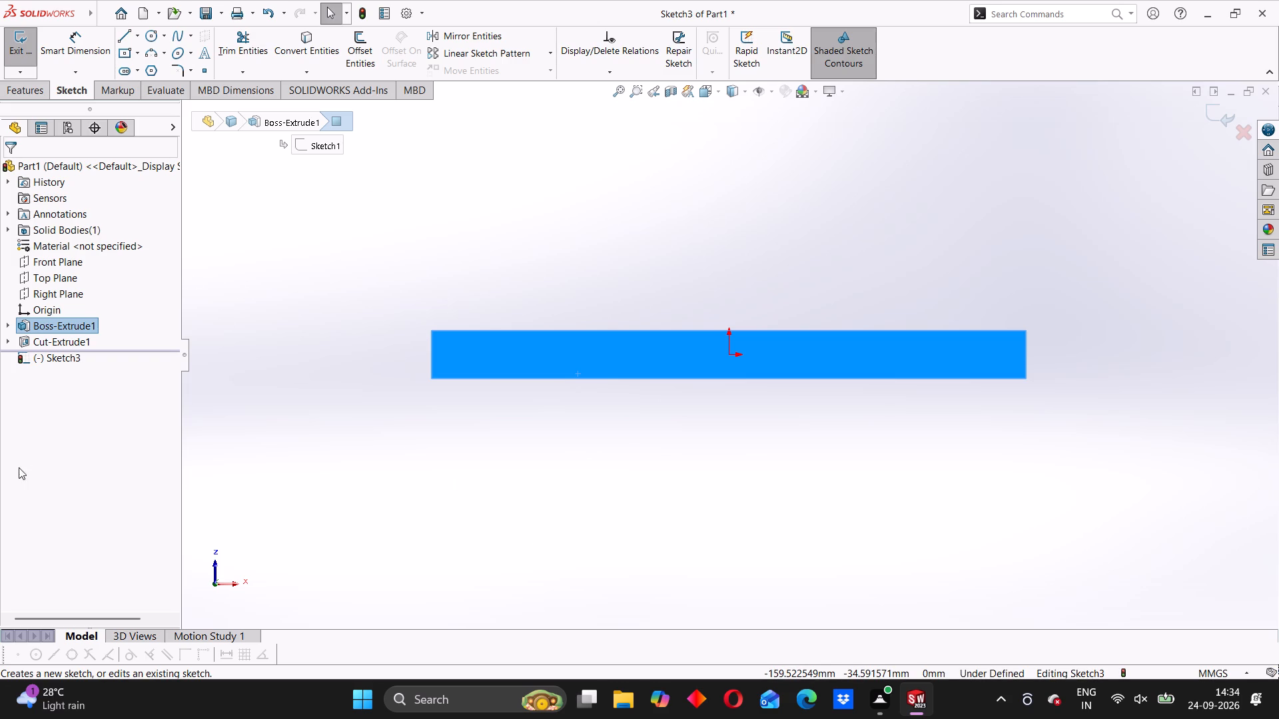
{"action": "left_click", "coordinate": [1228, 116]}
Examine the block and its four through holes from several sides.
{"action": "middle_click_drag", "start_coordinate": [640, 271], "coordinate": [623, 398]}
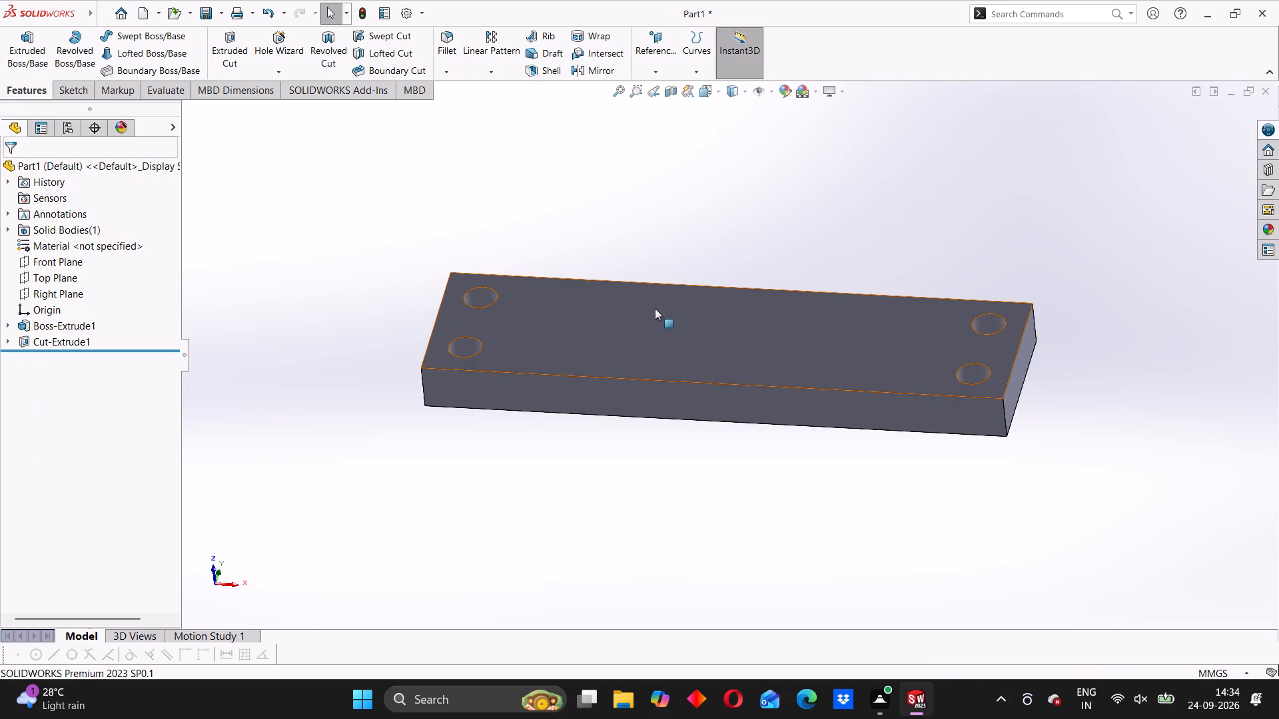
{"action": "middle_click_drag", "start_coordinate": [669, 354], "coordinate": [655, 486]}
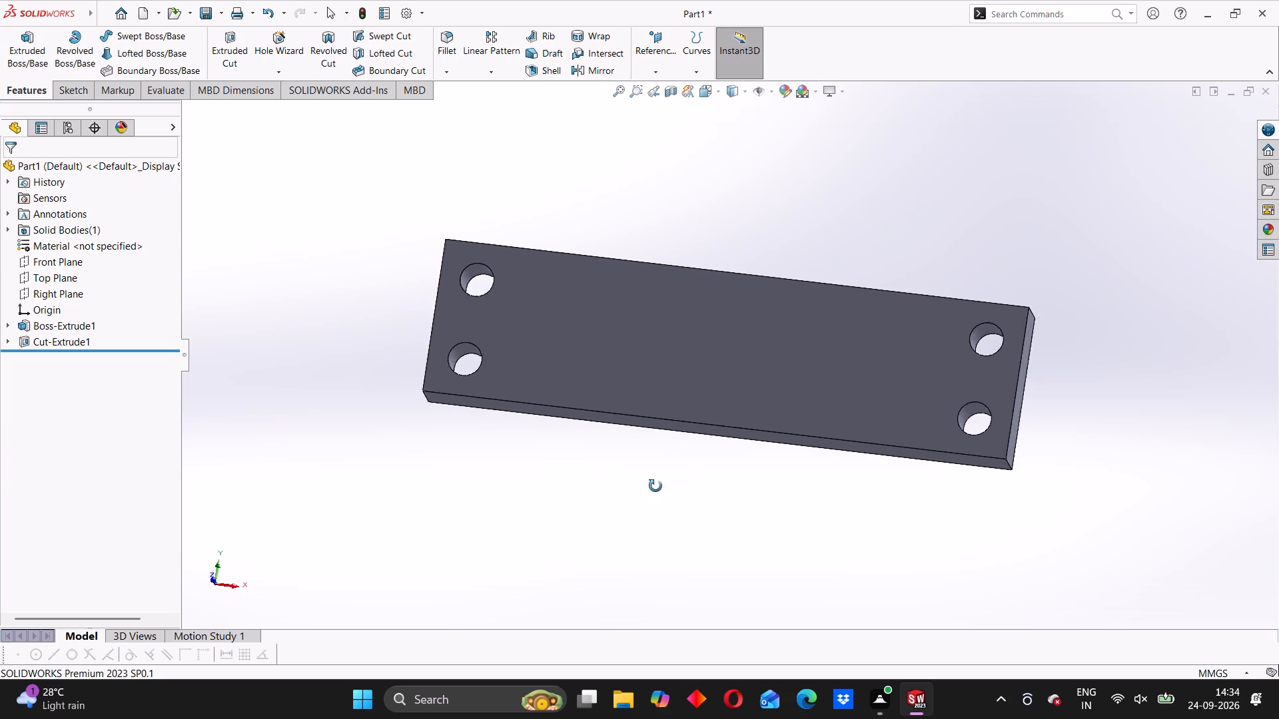
{"action": "middle_click_drag", "start_coordinate": [655, 486], "coordinate": [651, 485]}
{"action": "middle_click_drag", "start_coordinate": [576, 383], "coordinate": [625, 387]}
{"action": "middle_click_drag", "start_coordinate": [615, 346], "coordinate": [614, 348]}
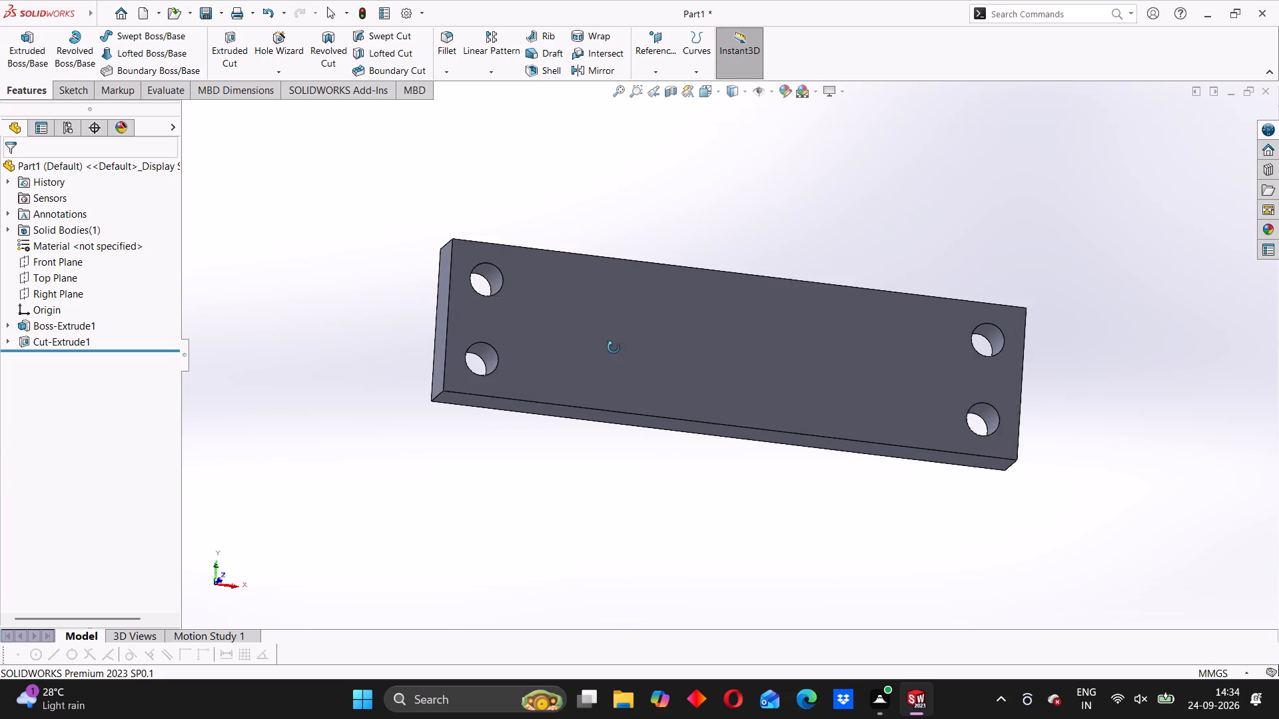
{"action": "middle_click_drag", "start_coordinate": [614, 348], "coordinate": [655, 376]}
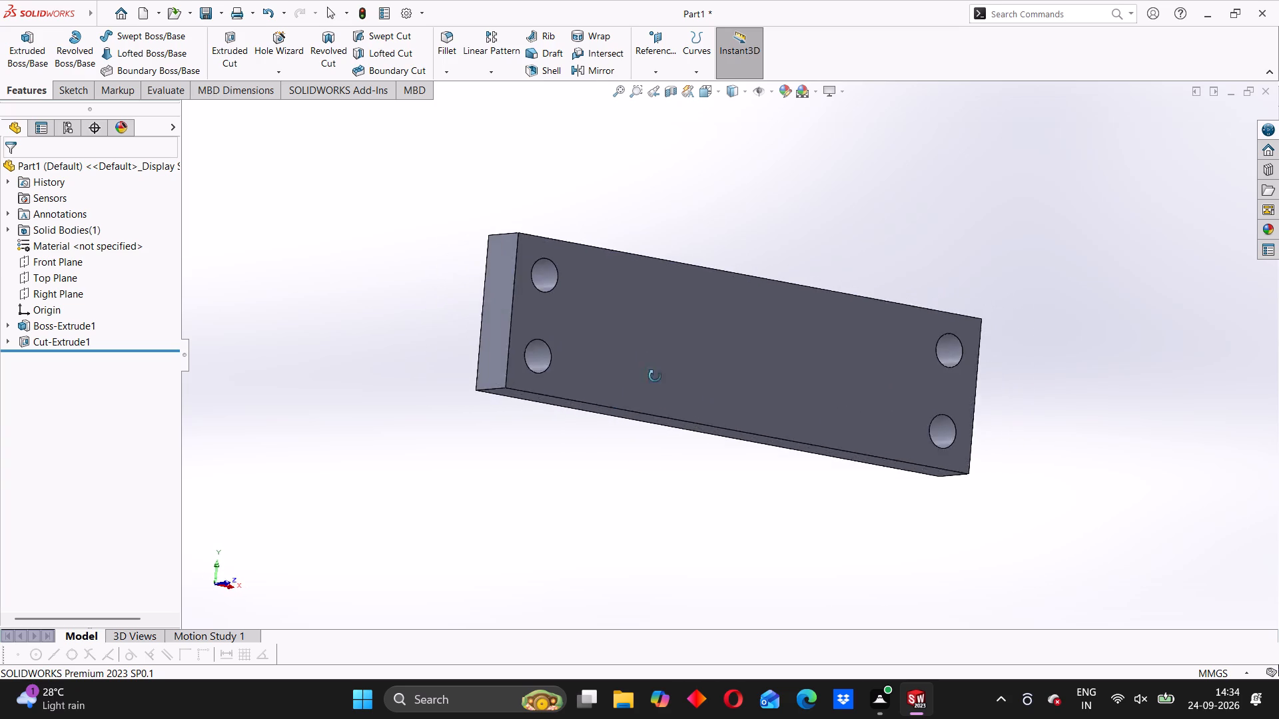
{"action": "middle_click_drag", "start_coordinate": [655, 376], "coordinate": [681, 250]}
{"action": "middle_click_drag", "start_coordinate": [645, 373], "coordinate": [437, 236]}
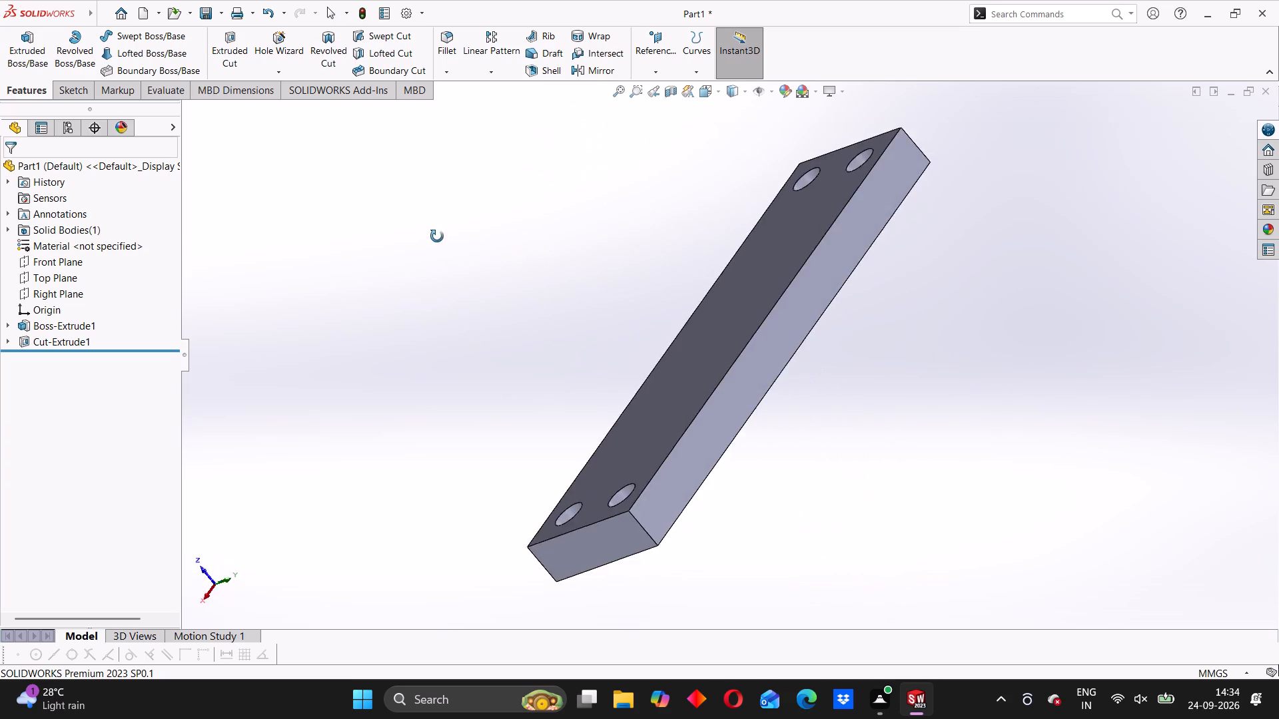
{"action": "middle_click_drag", "start_coordinate": [437, 236], "coordinate": [509, 326]}
{"action": "scroll", "coordinate": [619, 299], "scroll_direction": "up", "scroll_amount": 3}
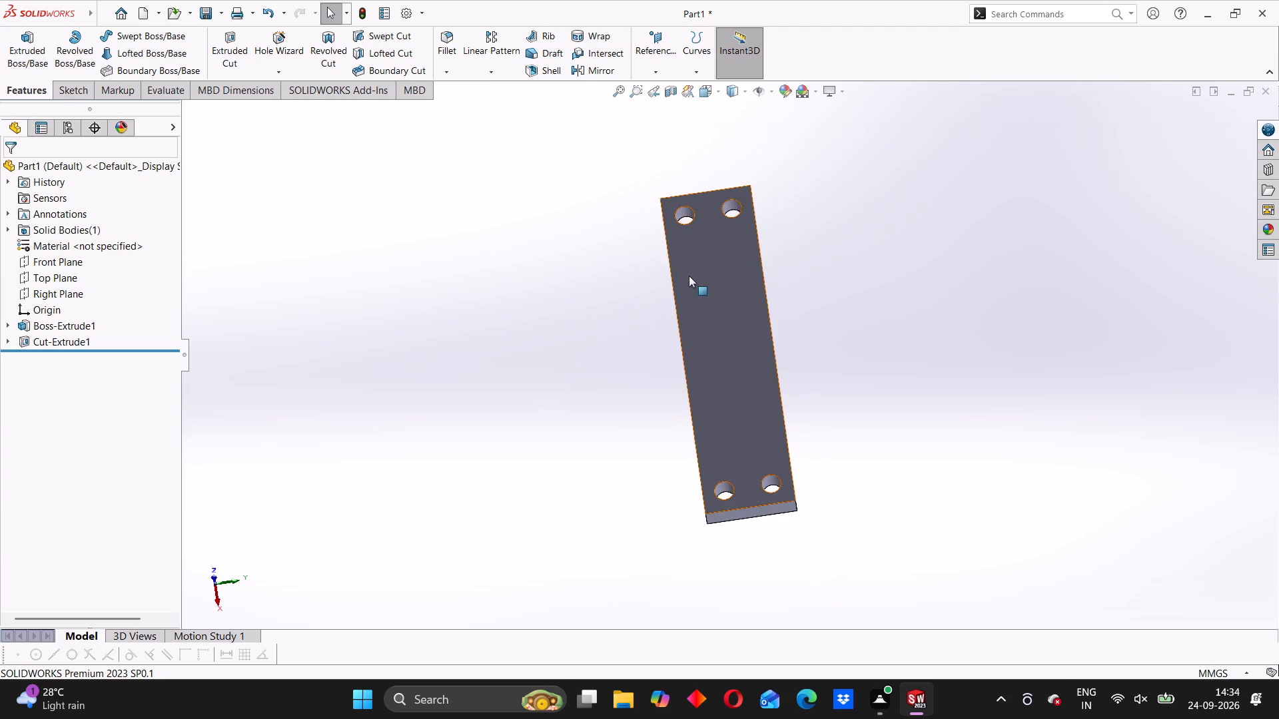
{"action": "middle_click_drag", "start_coordinate": [690, 275], "coordinate": [816, 349]}
{"action": "middle_click_drag", "start_coordinate": [725, 252], "coordinate": [631, 290]}
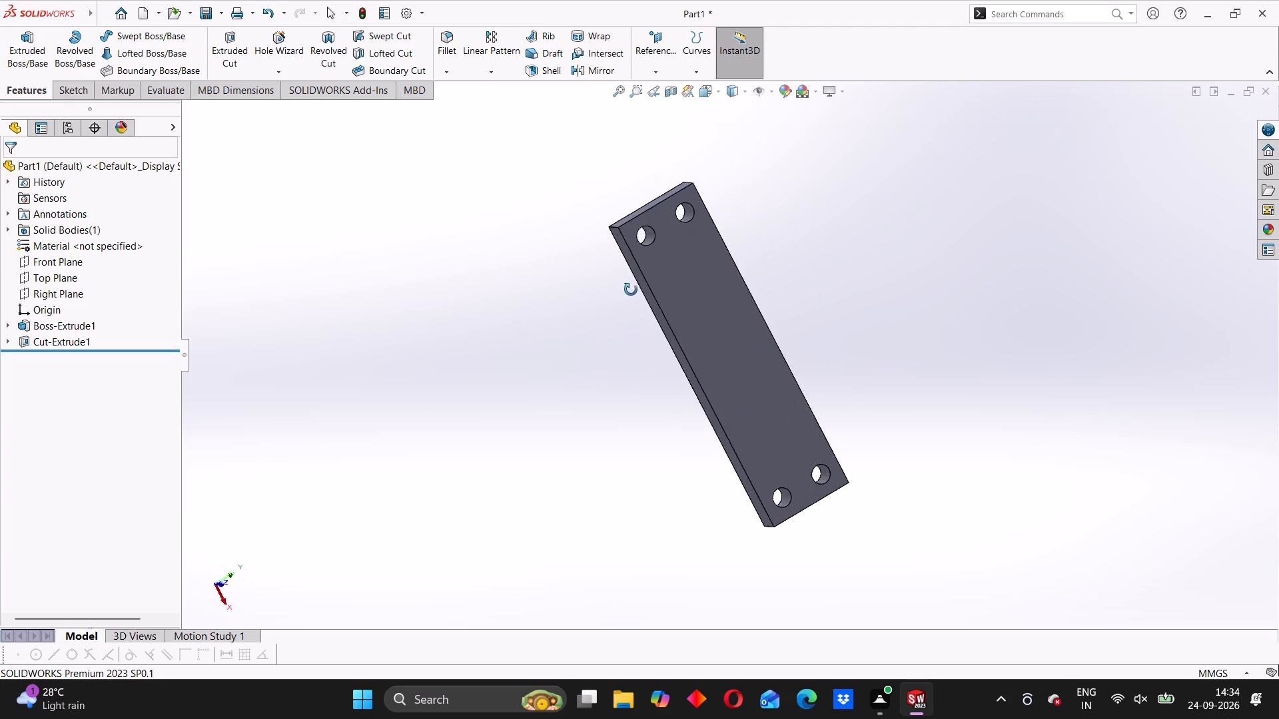
{"action": "middle_click_drag", "start_coordinate": [631, 290], "coordinate": [592, 289]}
{"action": "scroll", "coordinate": [734, 286], "scroll_direction": "down", "scroll_amount": 2}
{"action": "scroll", "coordinate": [697, 298], "scroll_direction": "up", "scroll_amount": 2}
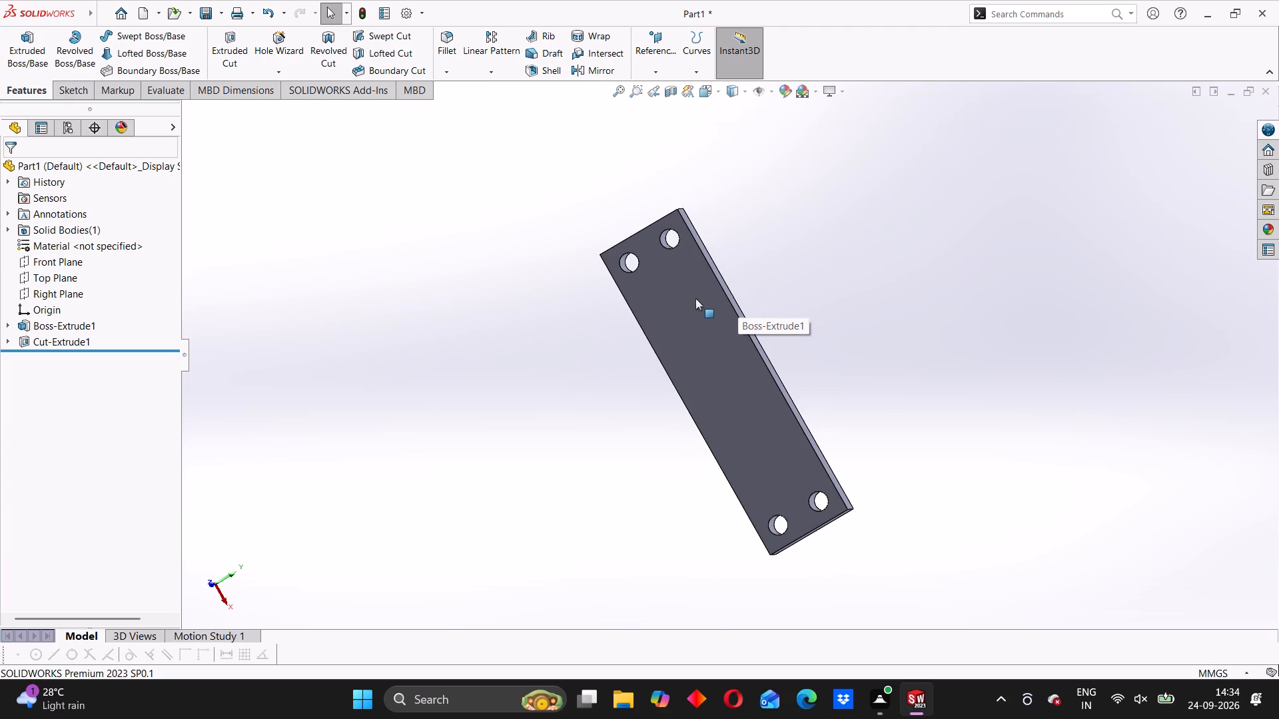
{"action": "left_click", "coordinate": [693, 300]}
{"action": "left_click", "coordinate": [840, 346]}
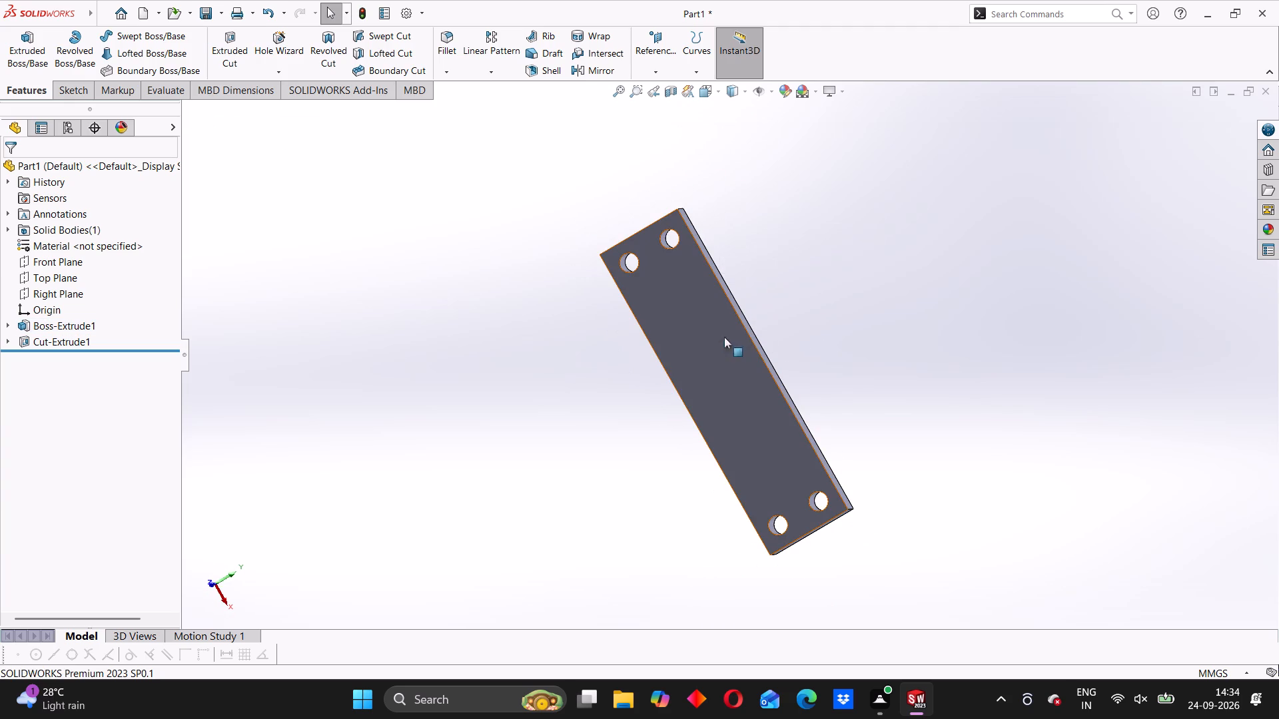
Start a sketch on the block's large holed face and draw a vertical 46 mm line between its long edges, about 16 mm right of the origin.
{"action": "left_click", "coordinate": [666, 322]}
{"action": "left_click", "coordinate": [729, 282]}
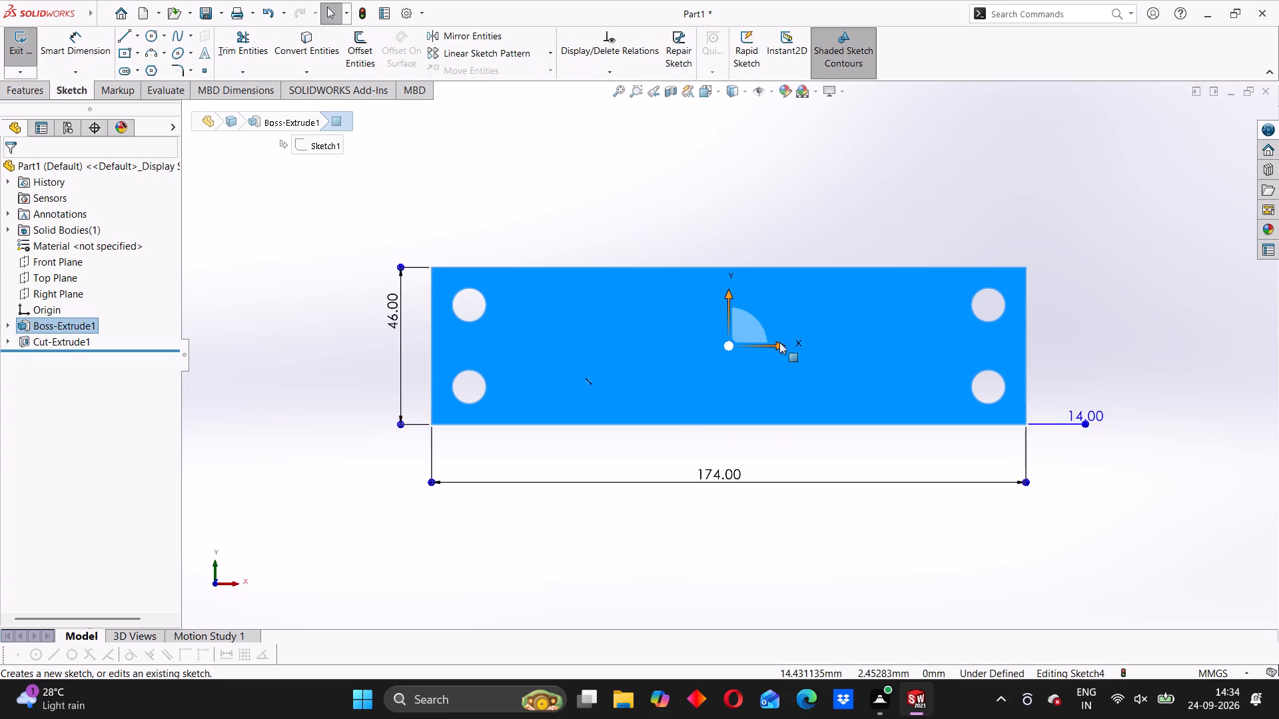
{"action": "left_click", "coordinate": [126, 33]}
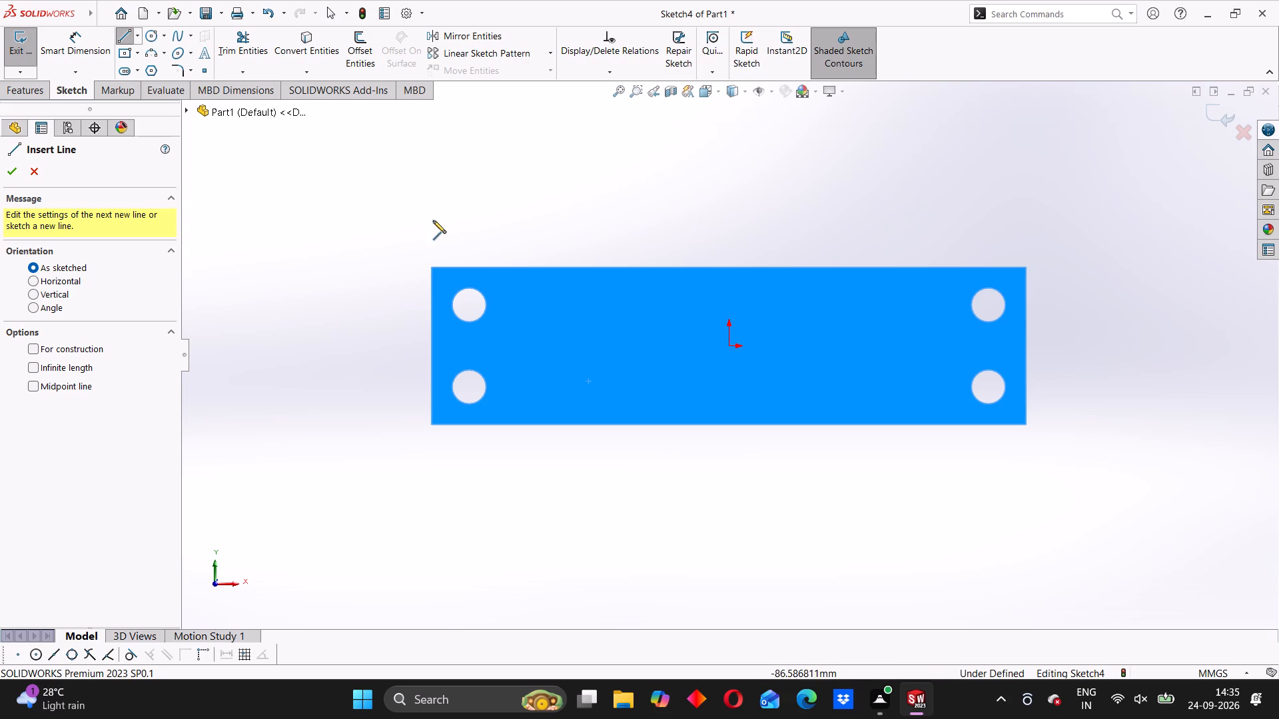
{"action": "left_click", "coordinate": [785, 266]}
{"action": "left_click", "coordinate": [785, 423]}
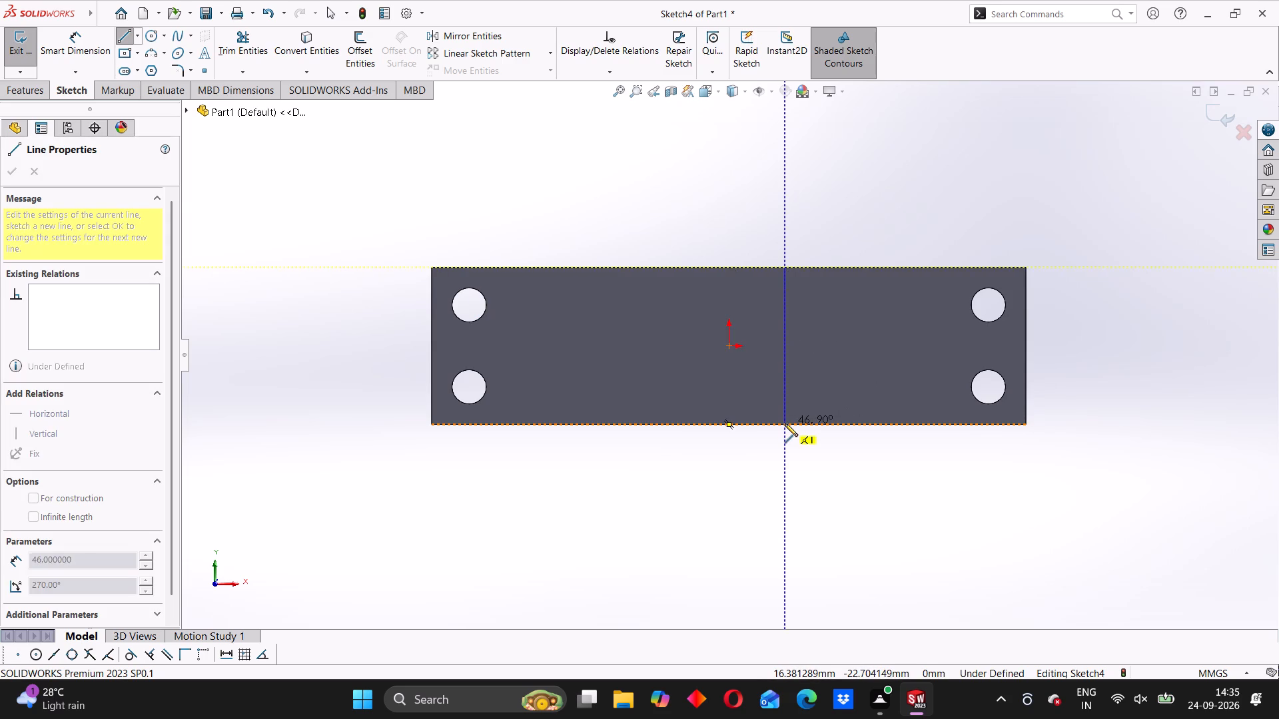
{"action": "right_click", "coordinate": [614, 184]}
{"action": "left_click", "coordinate": [635, 192]}
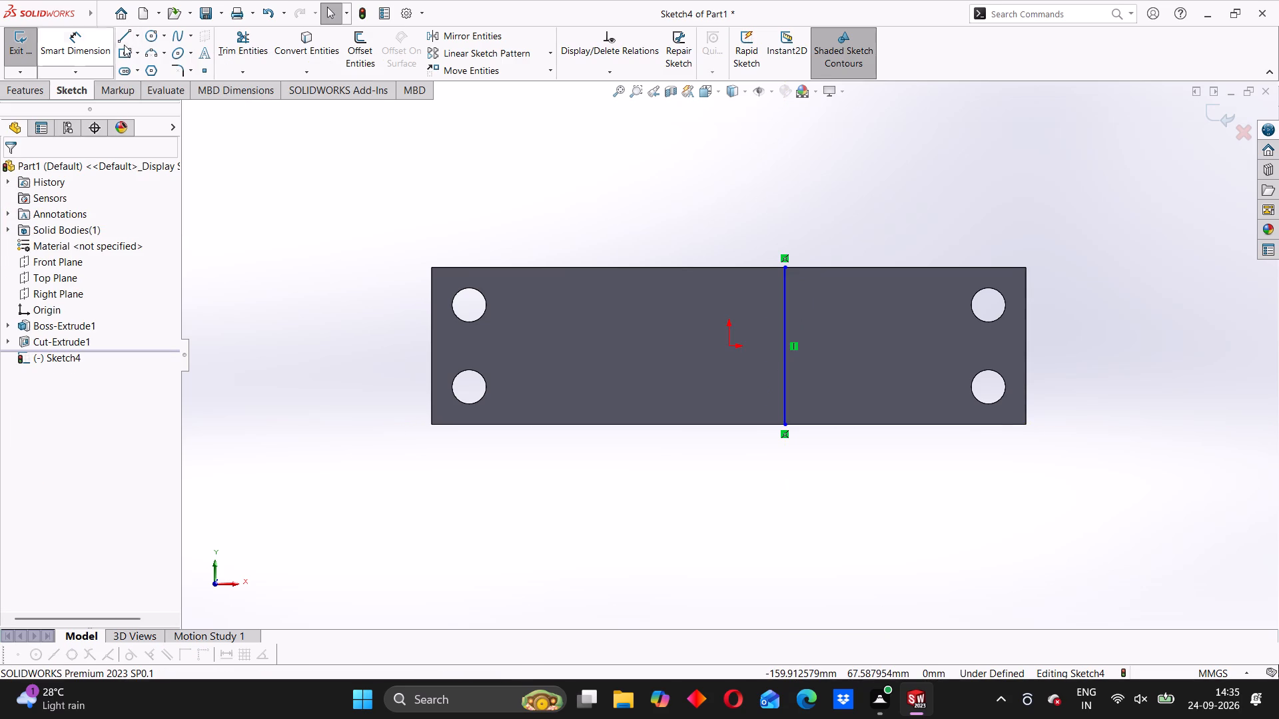
Offset the vertical line 18 mm to the left, across the origin, with the offset dimension added.
{"action": "left_click", "coordinate": [361, 35]}
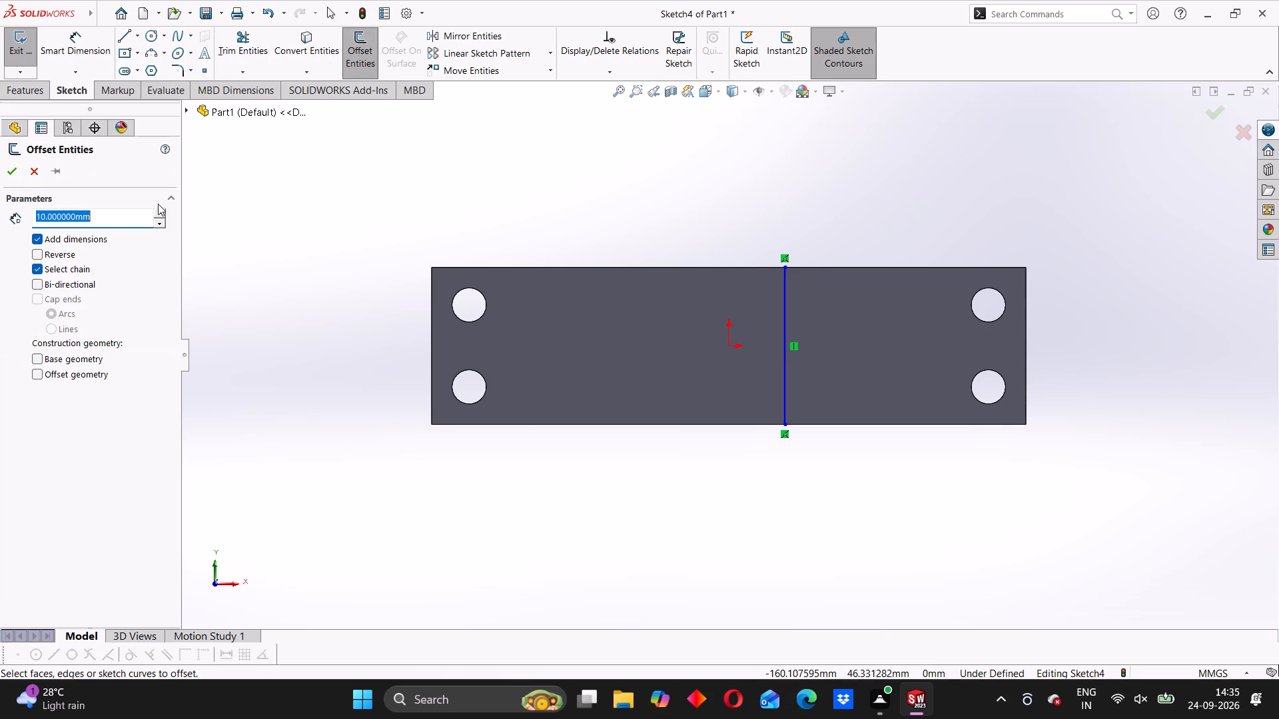
{"action": "type", "text": "18"}
{"action": "key", "text": "Return"}
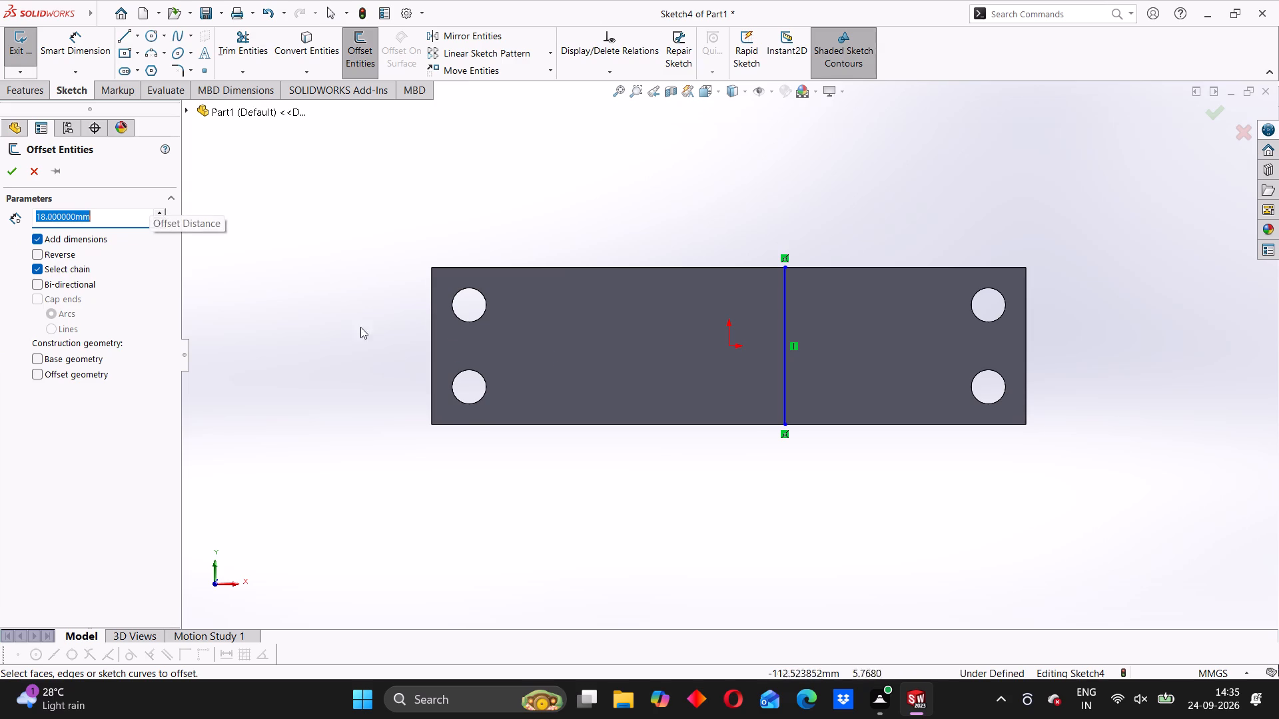
{"action": "left_click", "coordinate": [787, 285]}
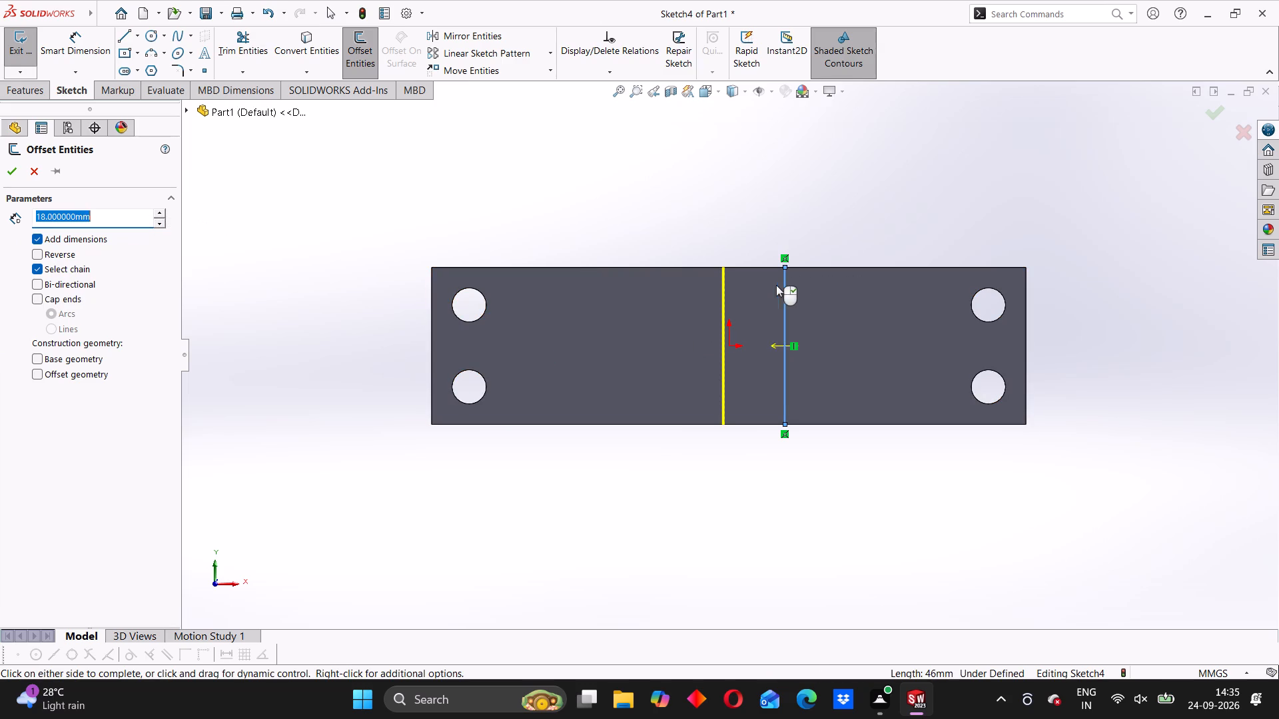
{"action": "left_click", "coordinate": [7, 169]}
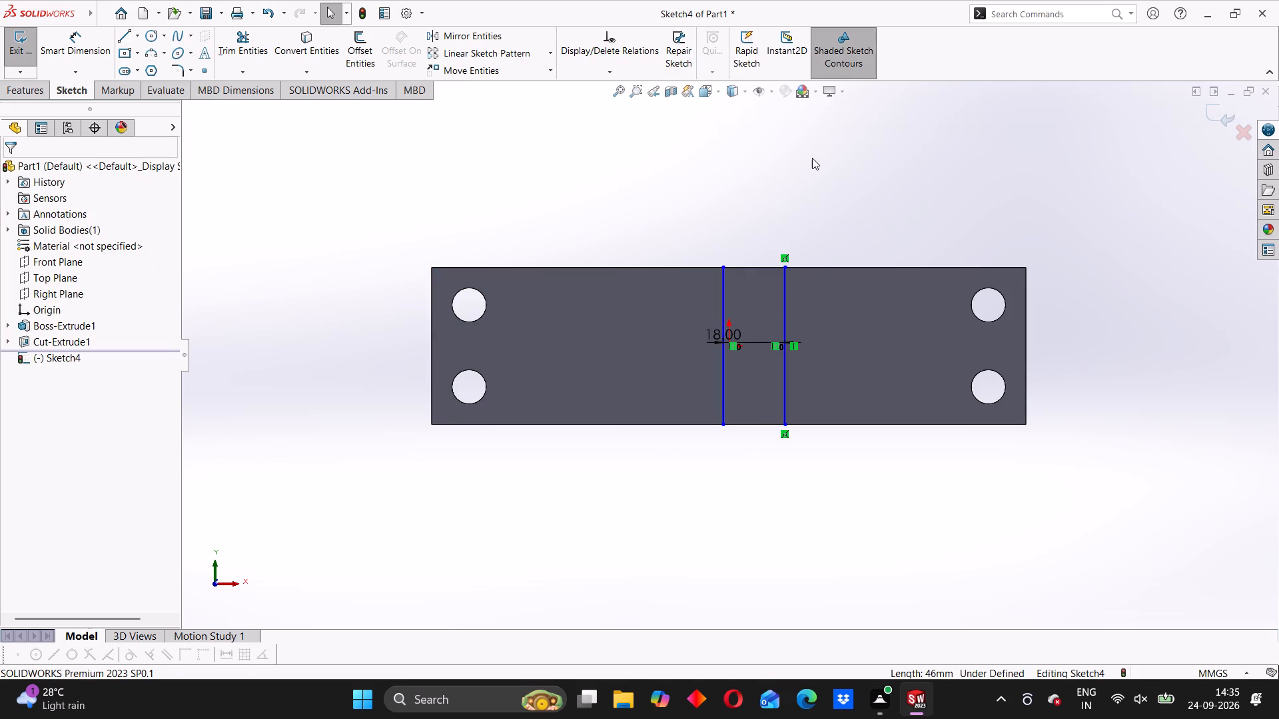
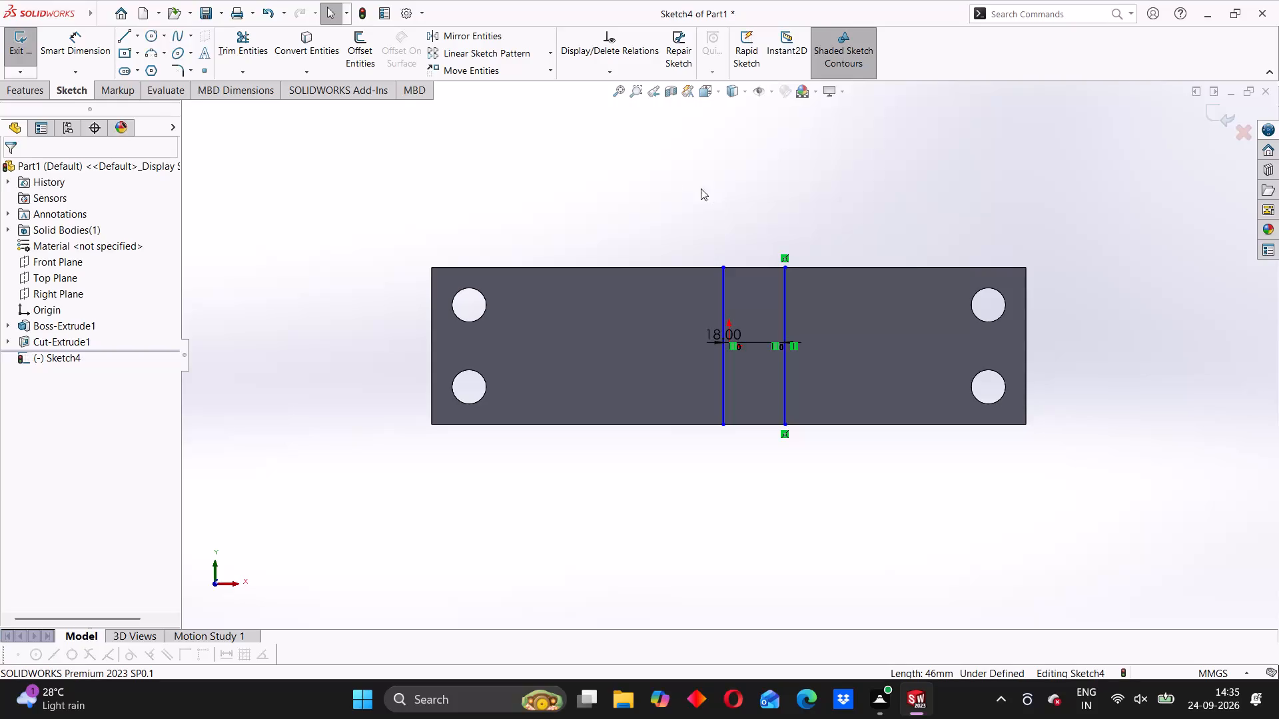
Dimension the horizontal distance from the original vertical line, right of the origin, to the block's right short edge.
{"action": "left_click", "coordinate": [79, 55]}
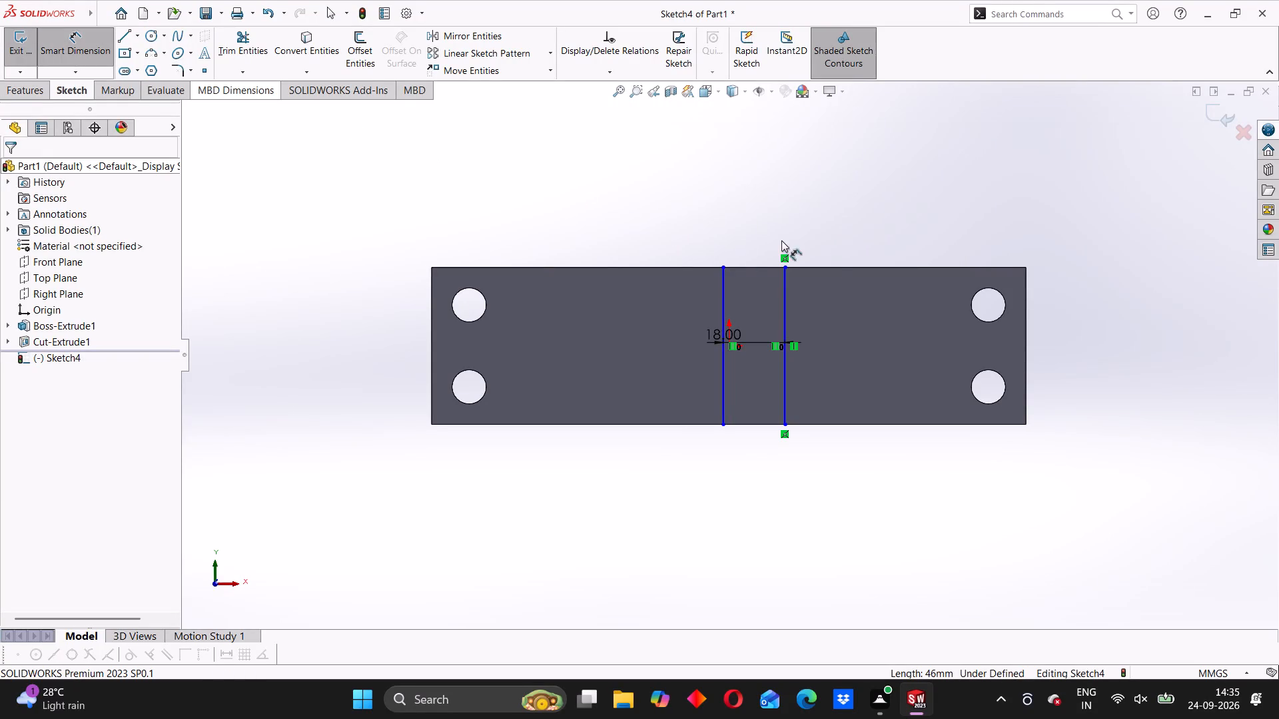
{"action": "left_click", "coordinate": [786, 292]}
{"action": "left_click", "coordinate": [1027, 277]}
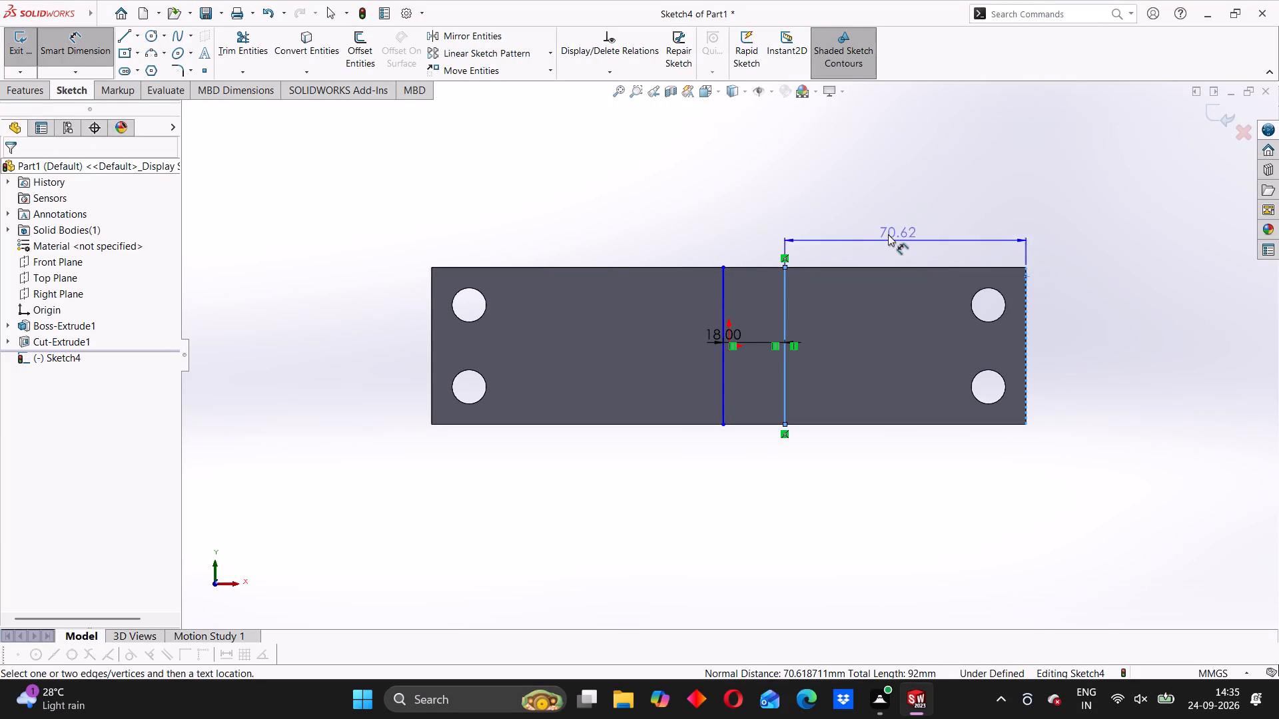
{"action": "left_click", "coordinate": [881, 230]}
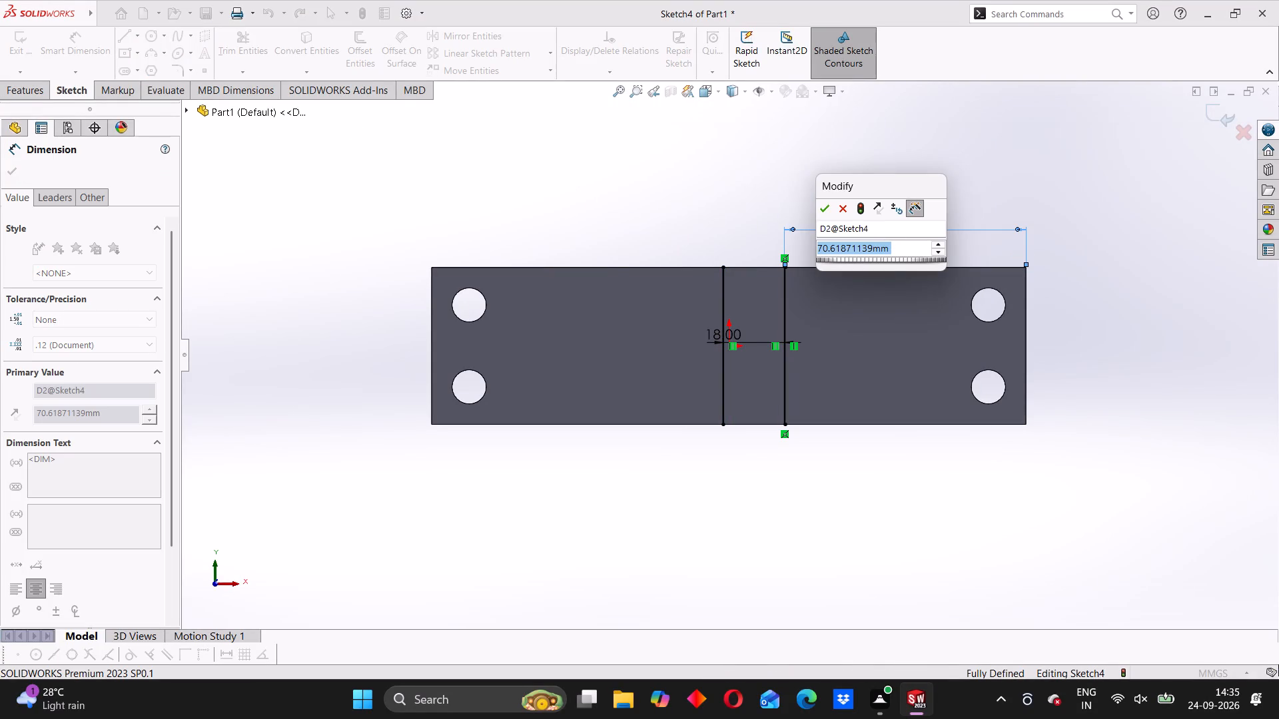
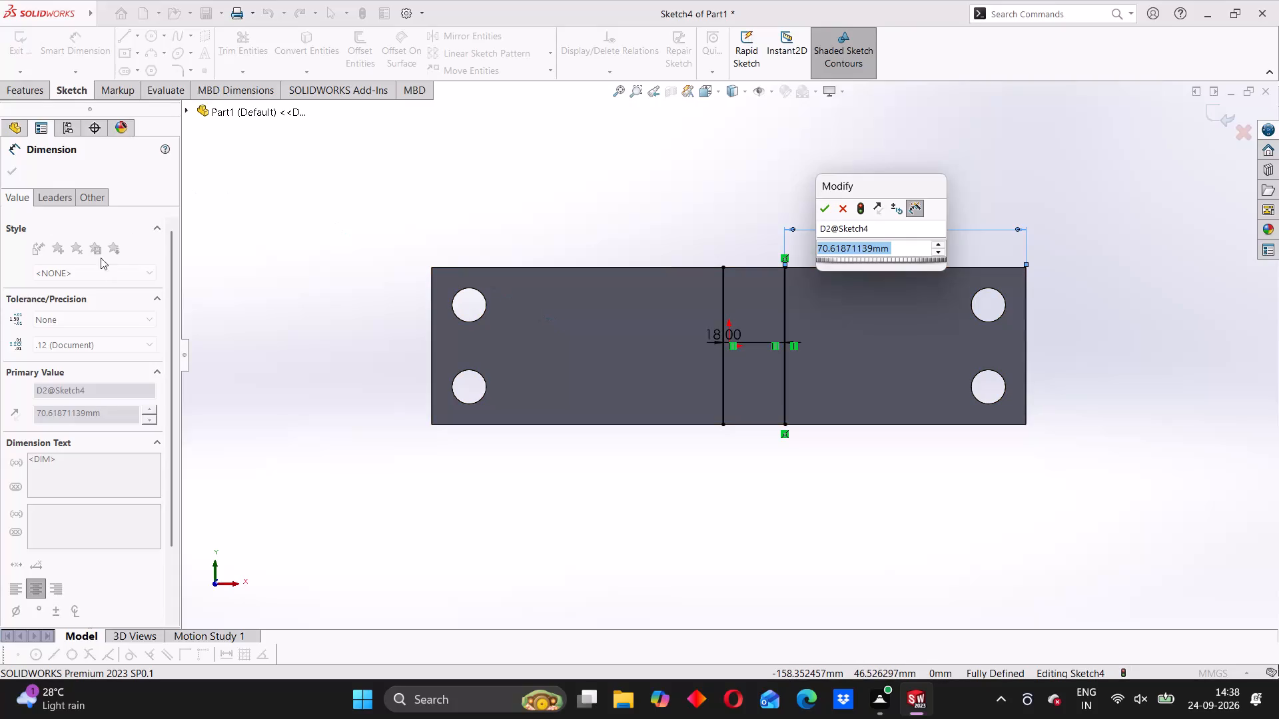
Abandon the edge-distance dimension and undo the central-feature sketch on the block's face, including its two vertical lines and the 18 mm dimension.
{"action": "left_click", "coordinate": [846, 214]}
{"action": "key", "text": "ctrl+z"}
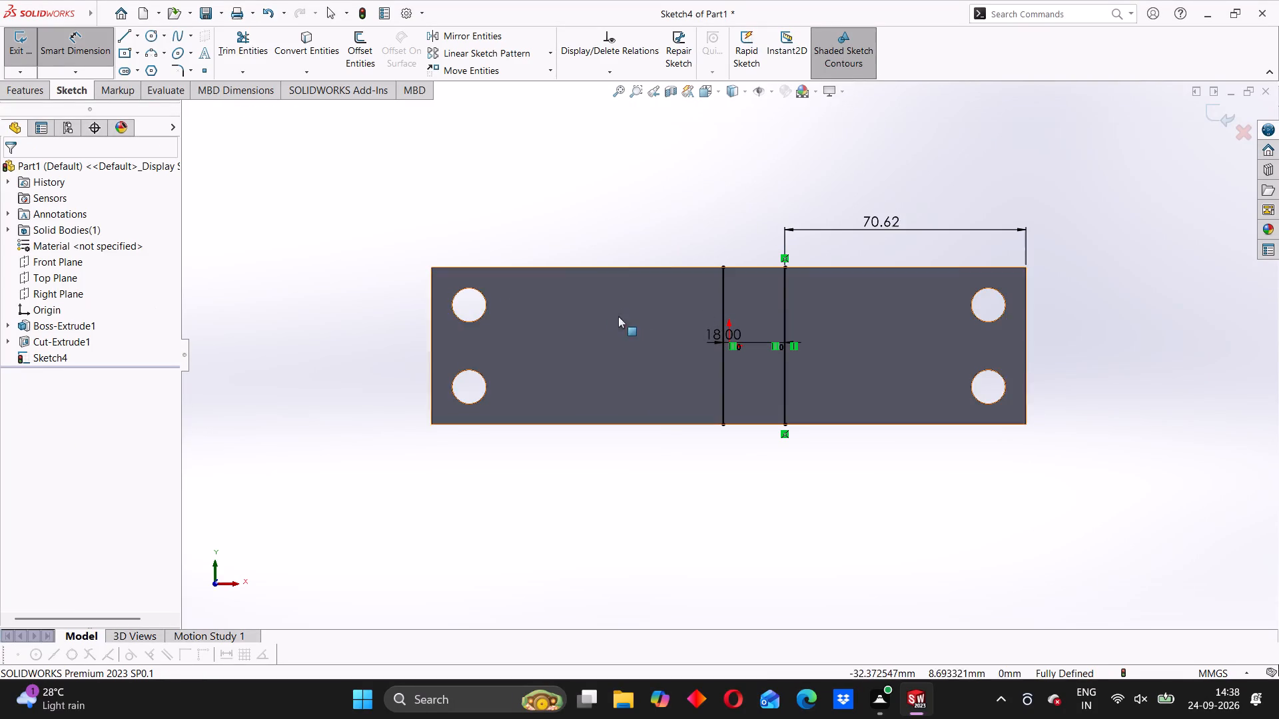
{"action": "key", "text": "ctrl+z"}
{"action": "key", "text": "ctrl+z"}
{"action": "key", "text": "ctrl+z"}
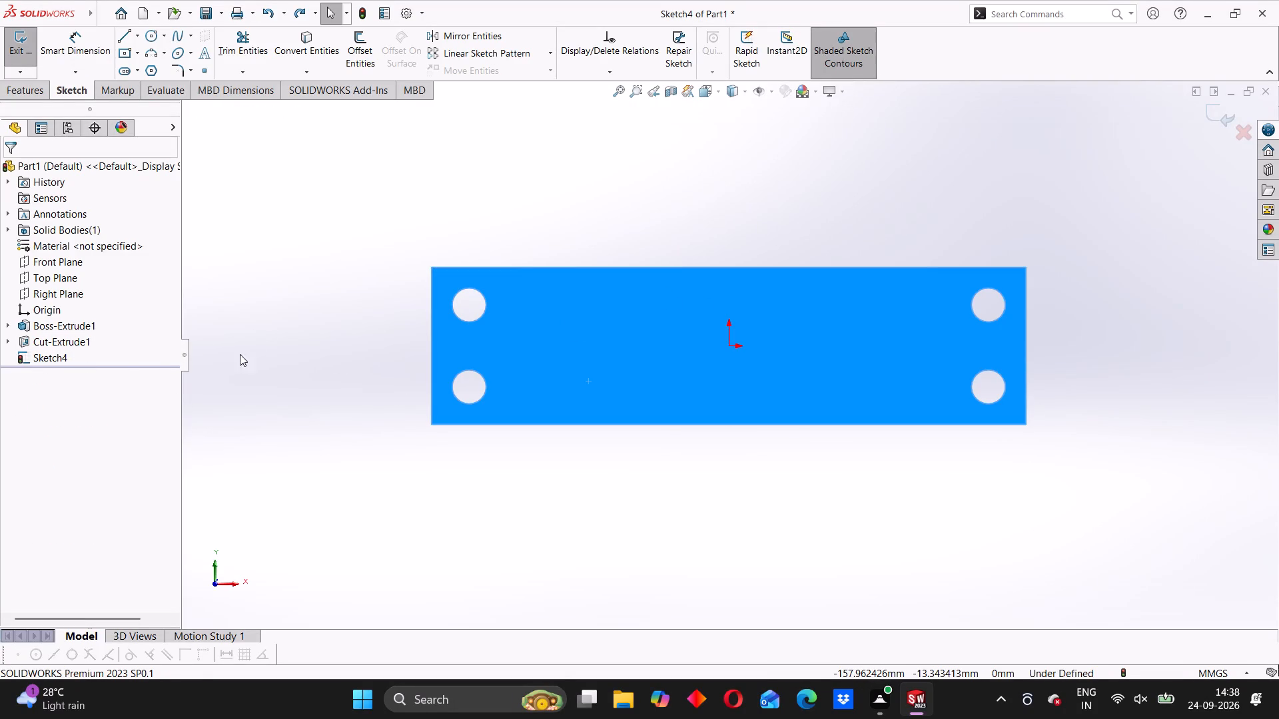
{"action": "key", "text": "ctrl+z"}
Edit the block's base extrusion and set its mid-plane depth to 18 mm.
{"action": "middle_click_drag", "start_coordinate": [638, 457], "coordinate": [714, 399]}
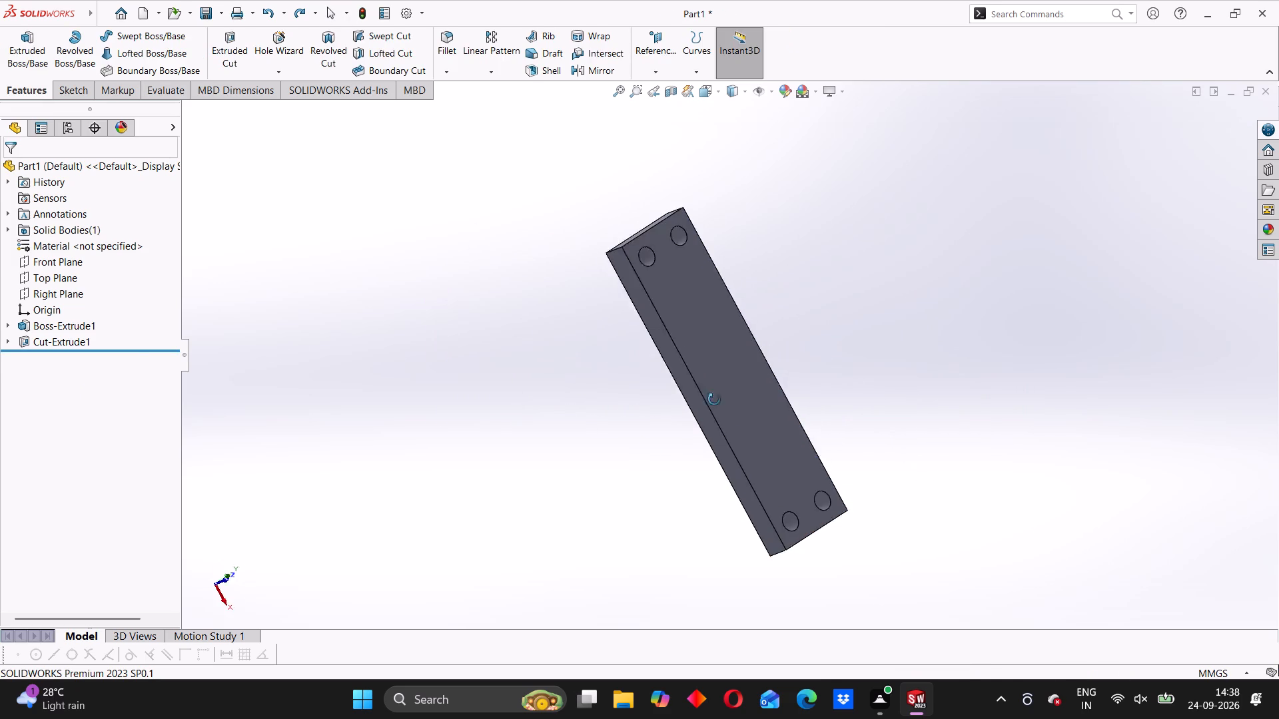
{"action": "middle_click_drag", "start_coordinate": [714, 399], "coordinate": [733, 373]}
{"action": "left_click", "coordinate": [60, 328]}
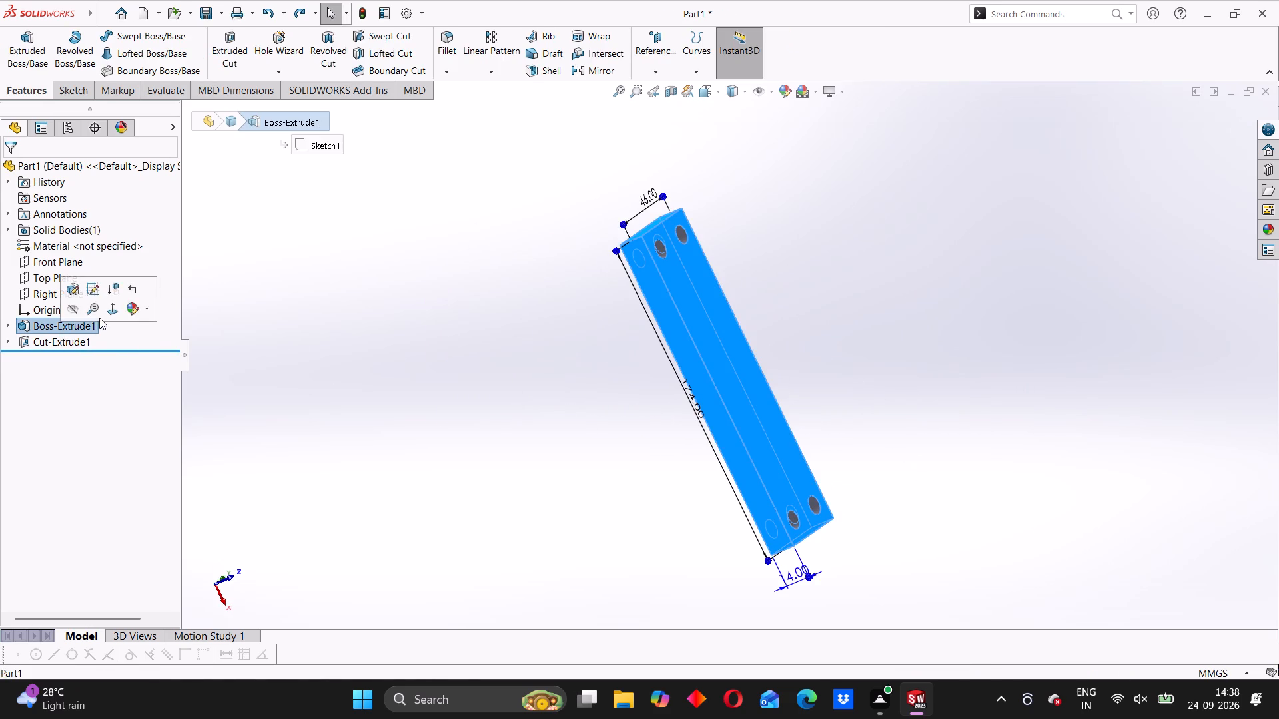
{"action": "left_click", "coordinate": [78, 293]}
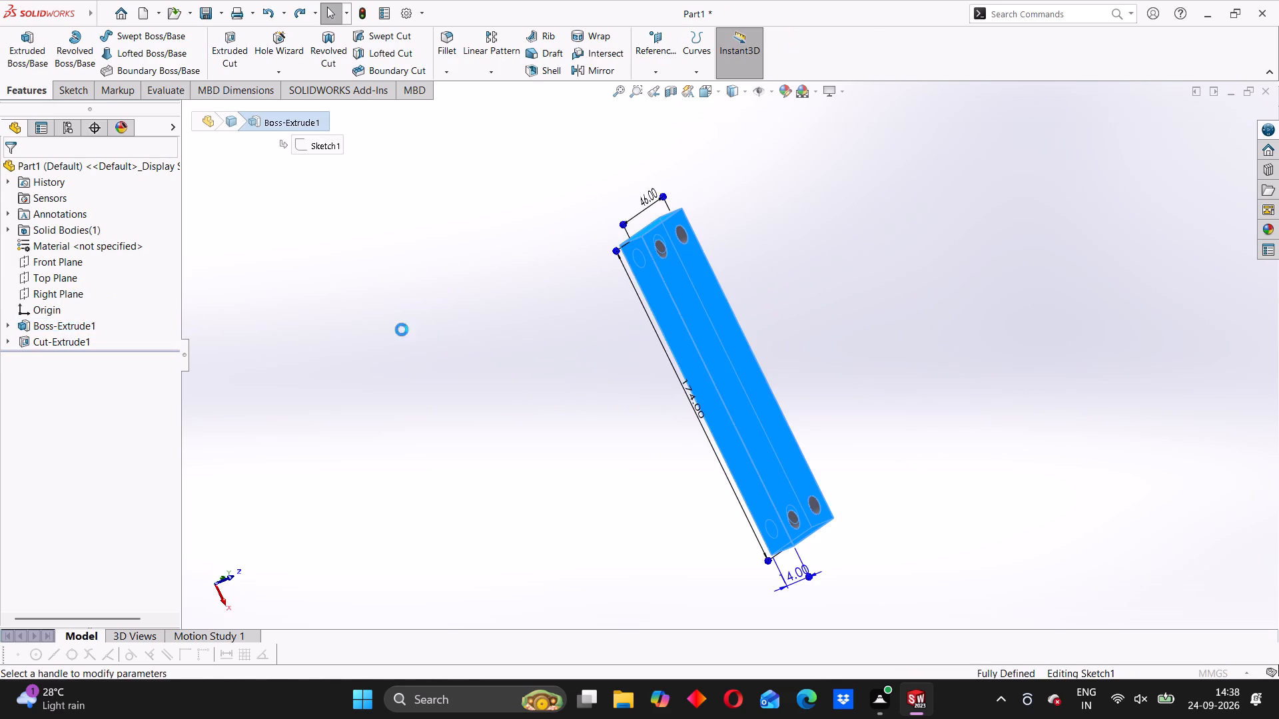
{"action": "scroll", "coordinate": [660, 317], "scroll_direction": "down", "scroll_amount": 3}
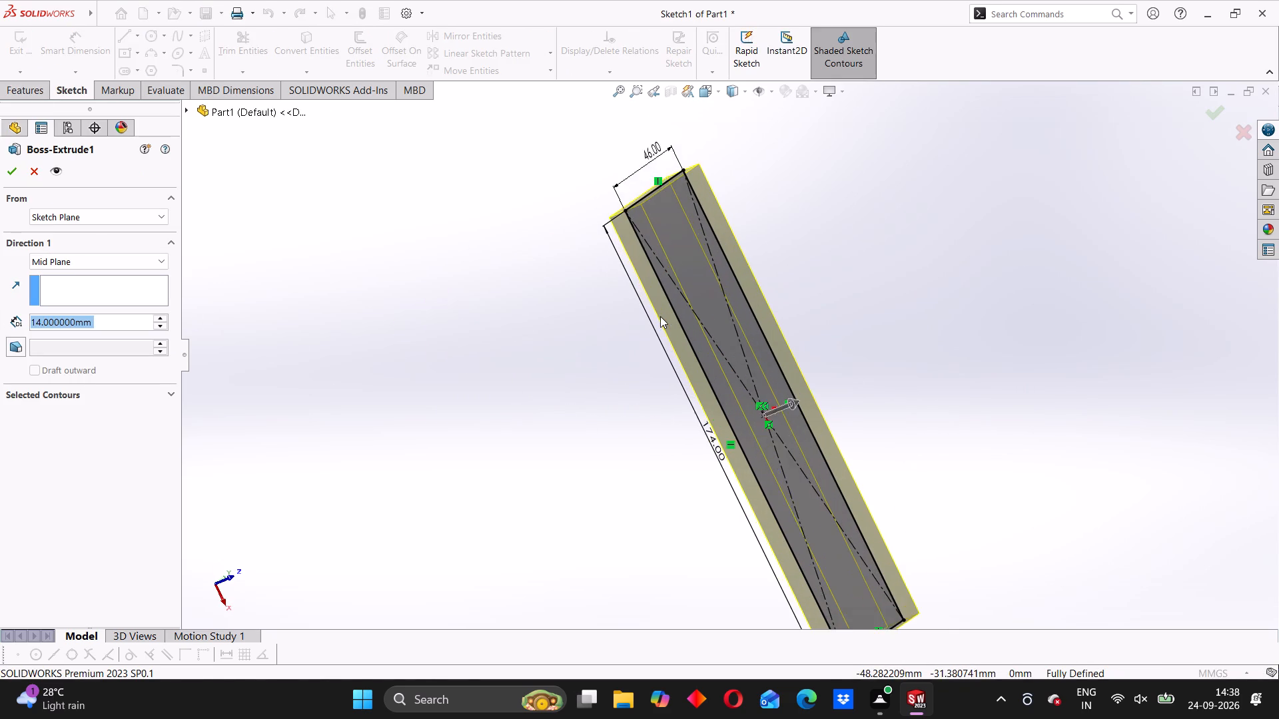
{"action": "scroll", "coordinate": [659, 330], "scroll_direction": "up", "scroll_amount": 2}
{"action": "type", "text": "18"}
{"action": "key", "text": "Return"}
{"action": "left_click", "coordinate": [7, 178]}
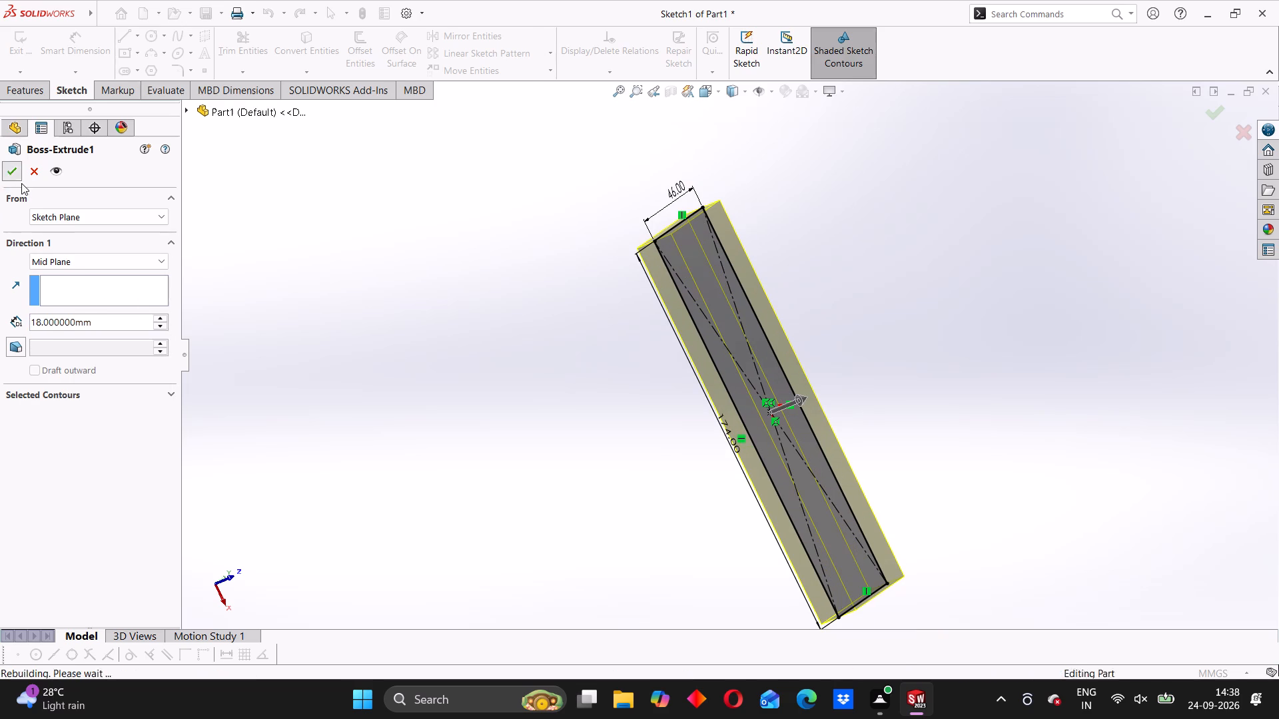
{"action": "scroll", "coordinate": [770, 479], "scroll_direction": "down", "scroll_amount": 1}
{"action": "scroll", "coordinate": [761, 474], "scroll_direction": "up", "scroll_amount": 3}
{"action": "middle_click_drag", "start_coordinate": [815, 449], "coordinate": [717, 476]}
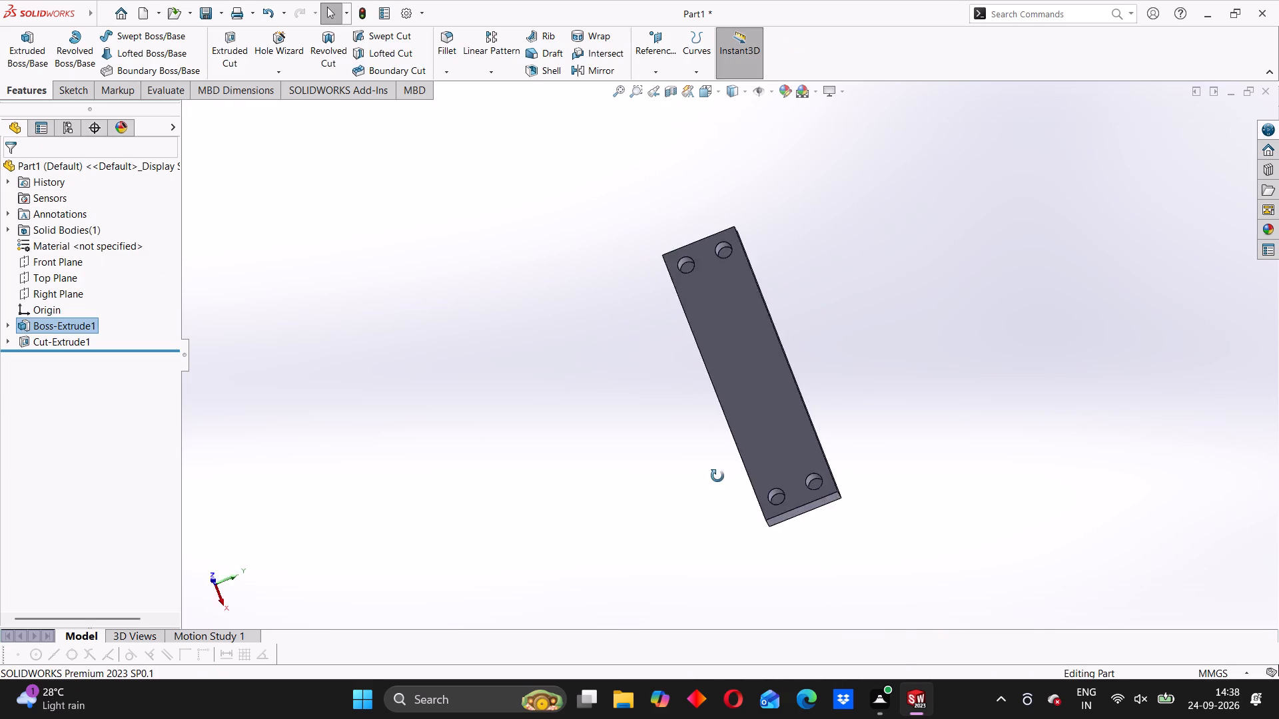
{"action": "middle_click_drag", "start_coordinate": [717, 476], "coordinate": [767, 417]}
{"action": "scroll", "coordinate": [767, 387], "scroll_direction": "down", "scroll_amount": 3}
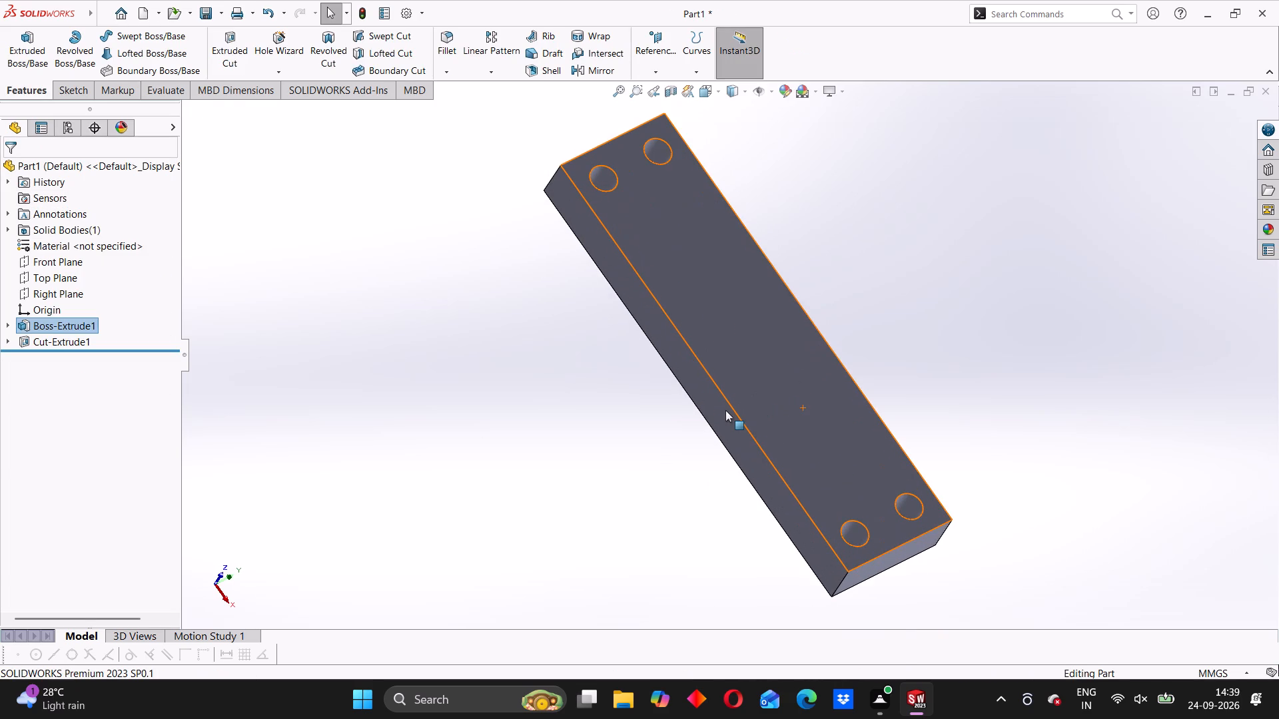
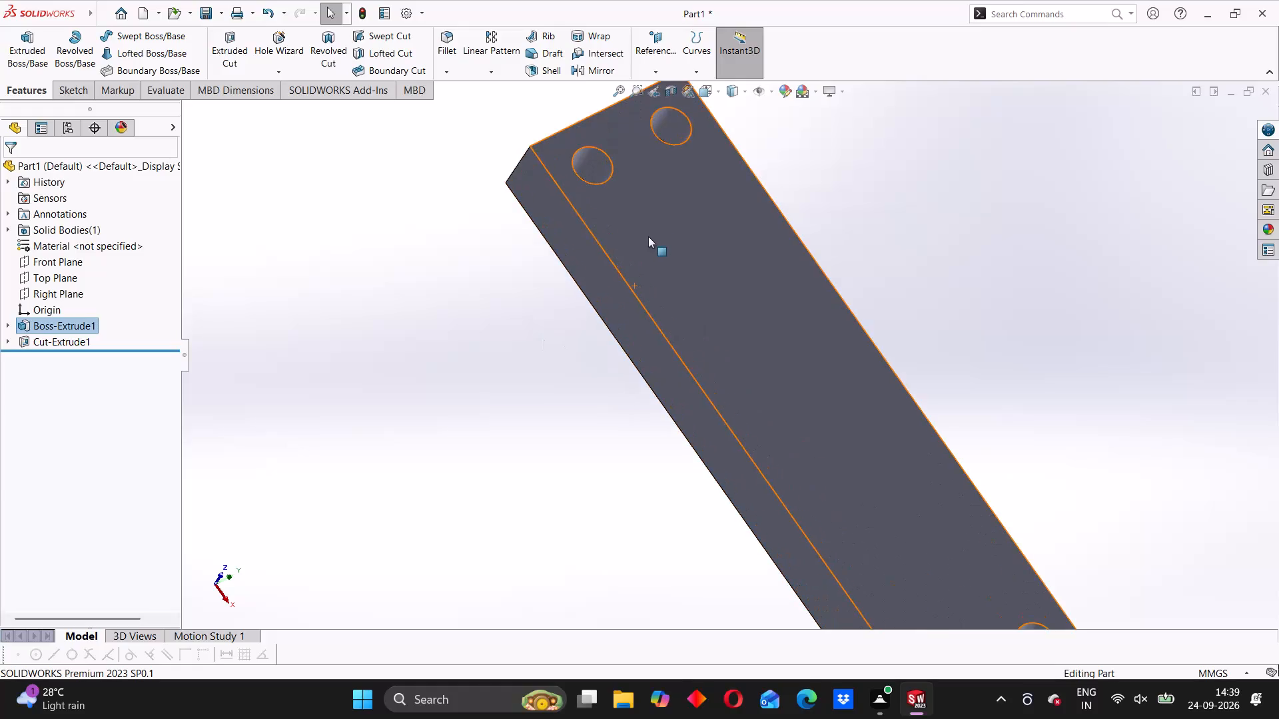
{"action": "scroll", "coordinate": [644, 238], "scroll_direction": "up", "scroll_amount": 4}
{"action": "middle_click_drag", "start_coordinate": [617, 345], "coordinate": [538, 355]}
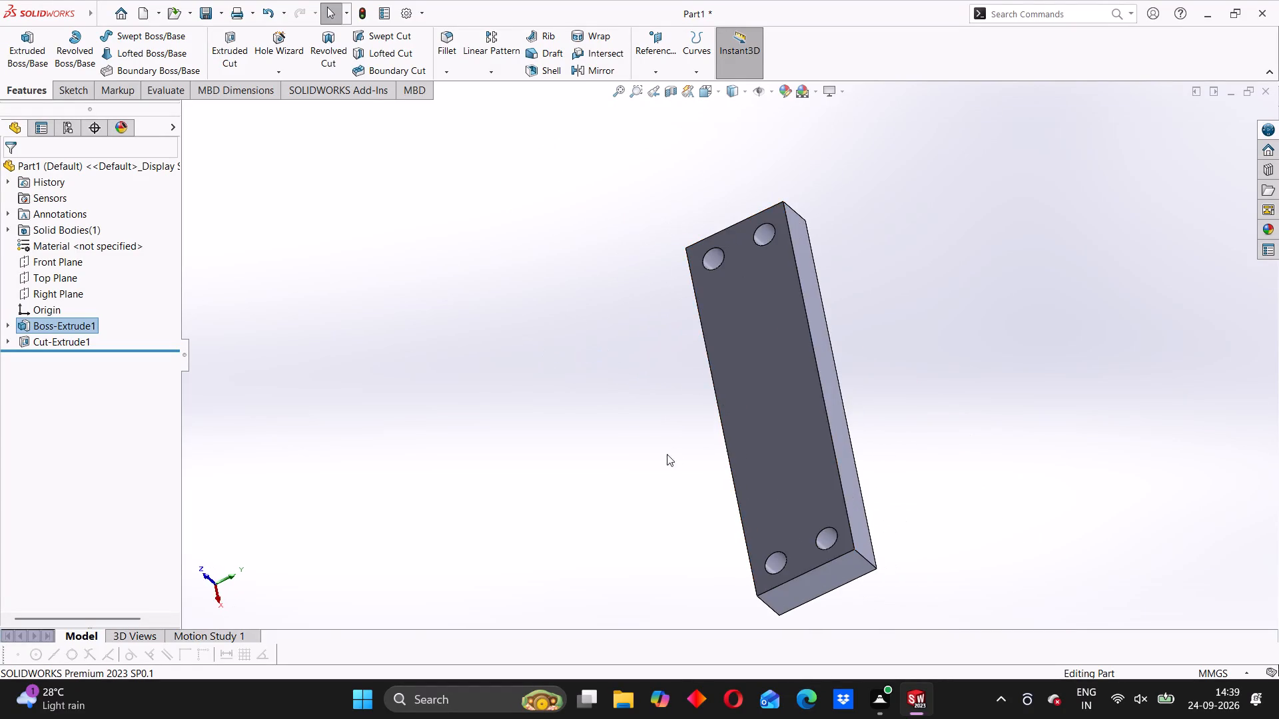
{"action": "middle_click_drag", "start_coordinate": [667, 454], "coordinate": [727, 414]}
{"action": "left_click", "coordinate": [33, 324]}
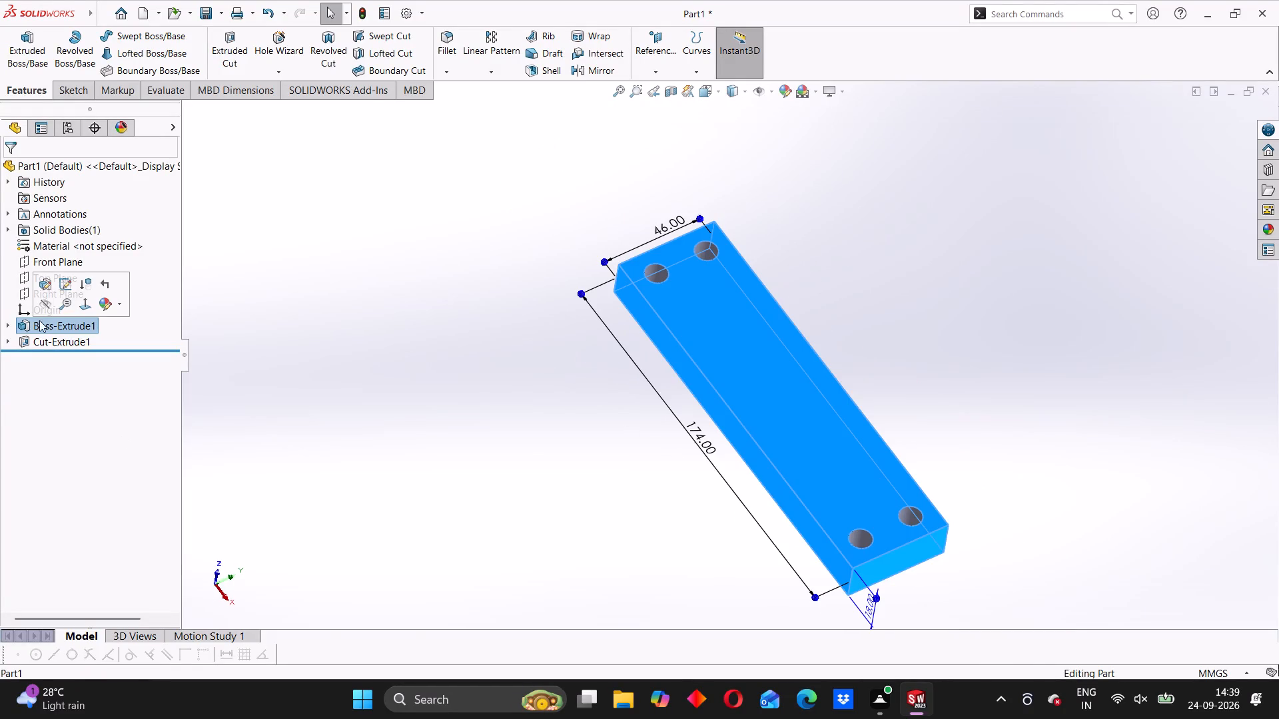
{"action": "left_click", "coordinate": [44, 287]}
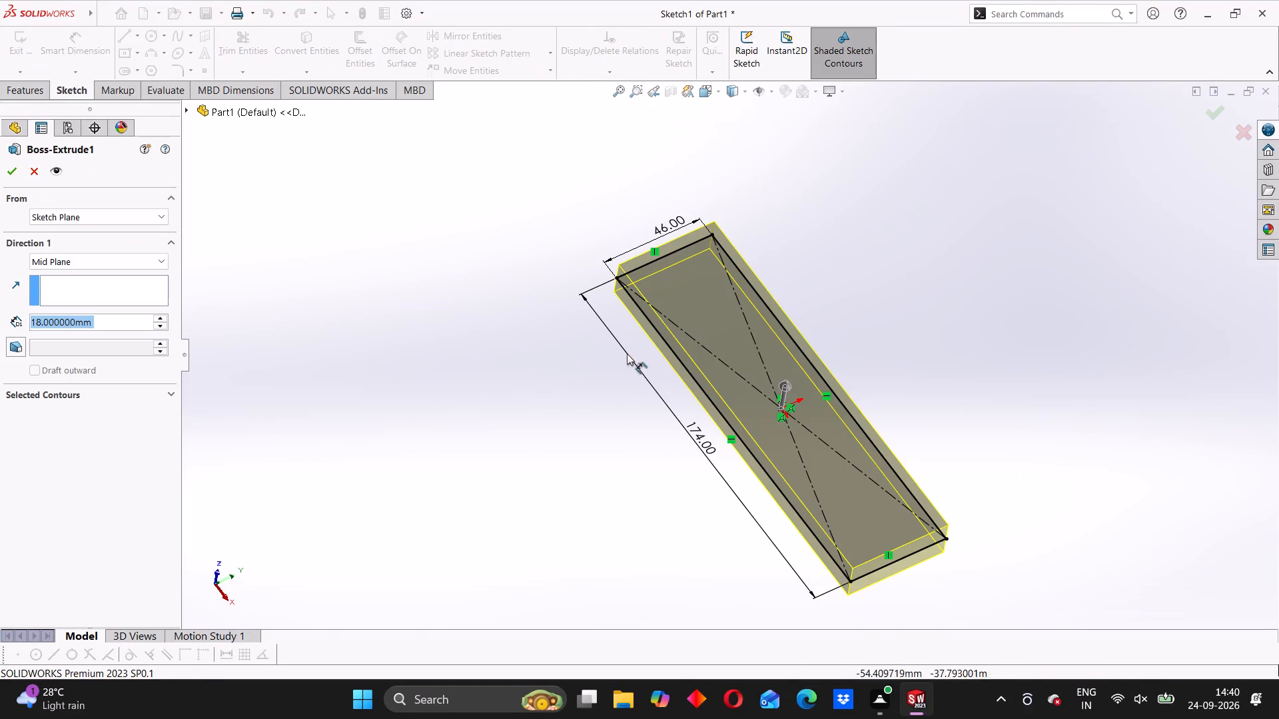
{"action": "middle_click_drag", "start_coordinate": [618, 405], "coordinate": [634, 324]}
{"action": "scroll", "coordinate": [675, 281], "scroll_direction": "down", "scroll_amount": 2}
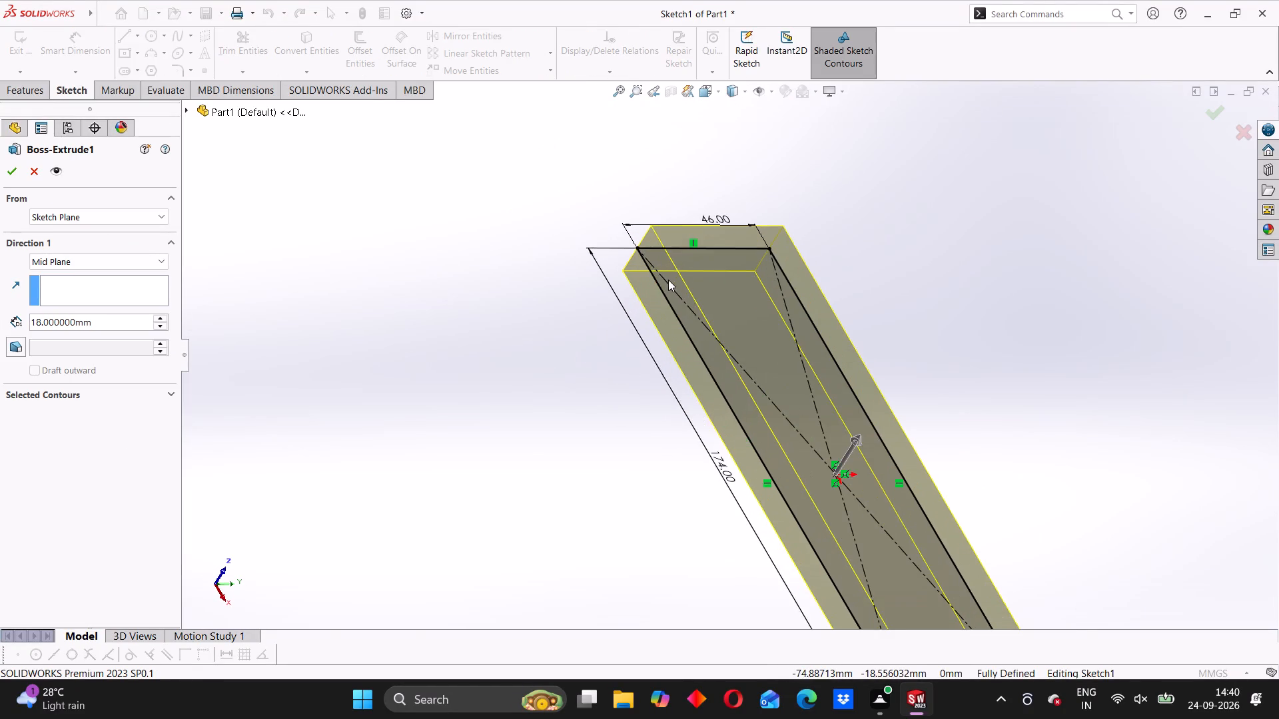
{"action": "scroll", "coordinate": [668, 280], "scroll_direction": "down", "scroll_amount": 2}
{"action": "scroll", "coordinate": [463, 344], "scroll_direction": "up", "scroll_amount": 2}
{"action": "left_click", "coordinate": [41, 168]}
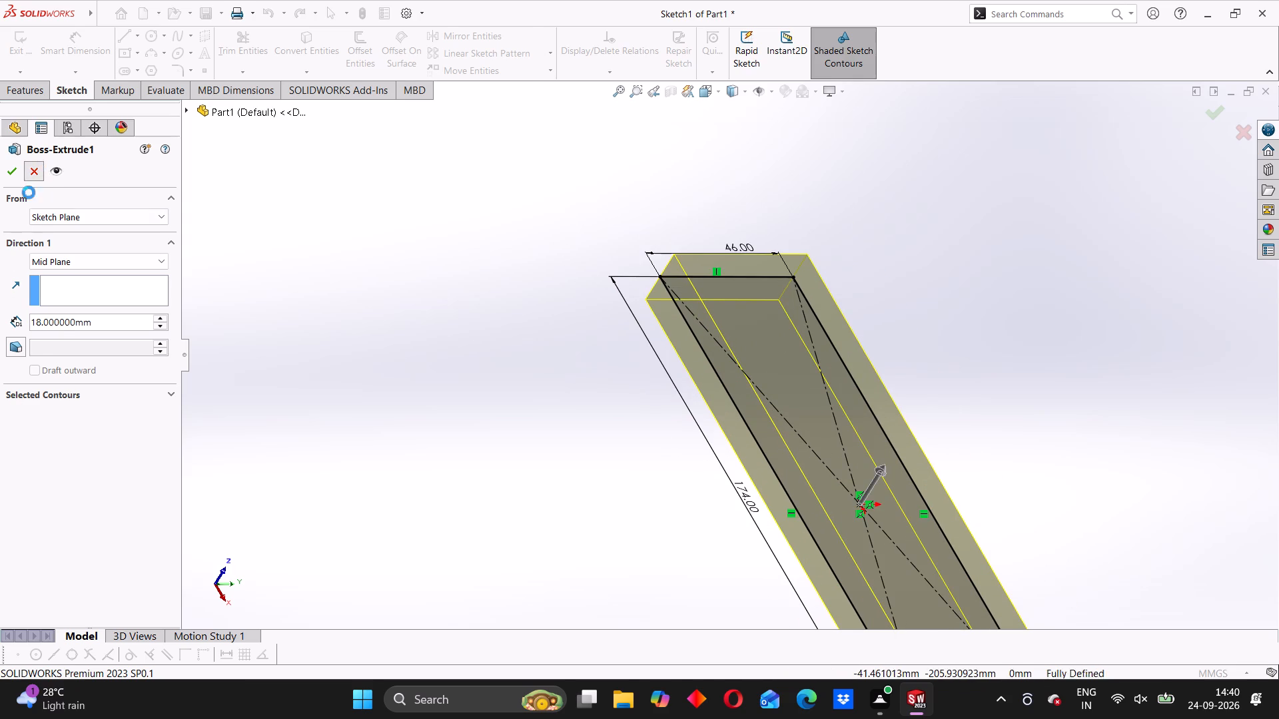
Open the sketch under the block's base extrusion for editing.
{"action": "left_click", "coordinate": [7, 326]}
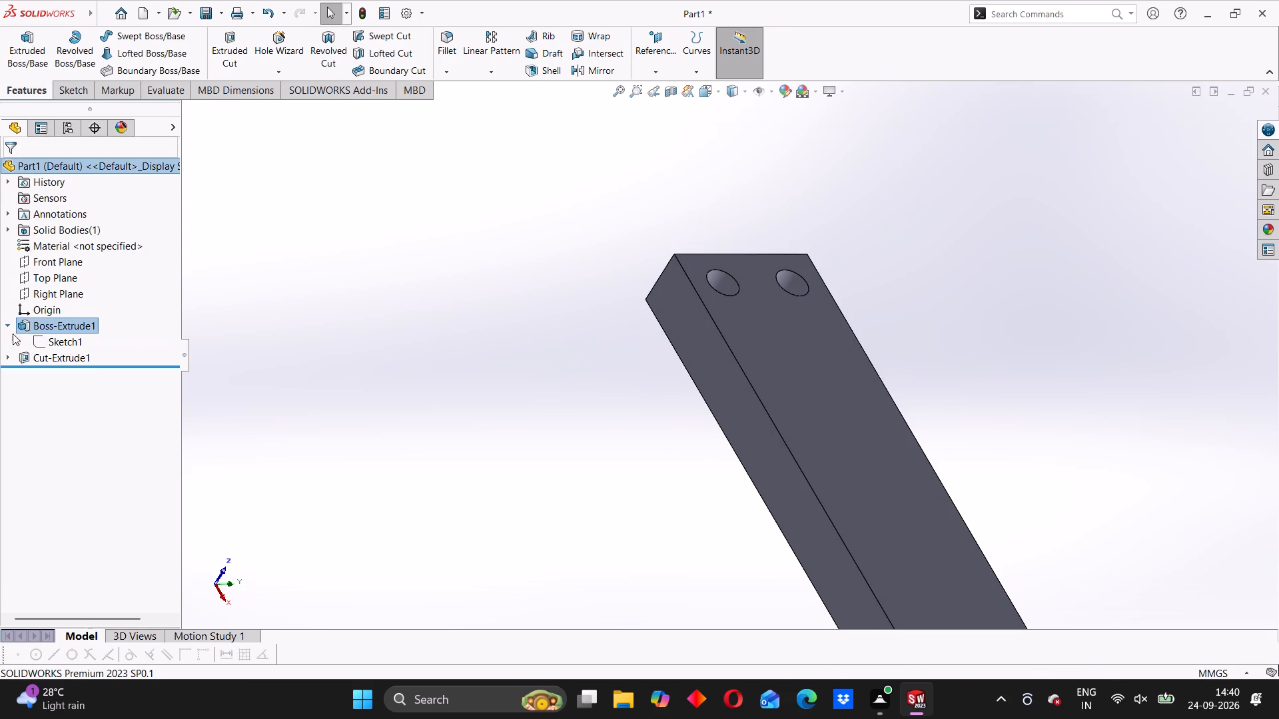
{"action": "left_click", "coordinate": [47, 346]}
{"action": "left_click", "coordinate": [63, 302]}
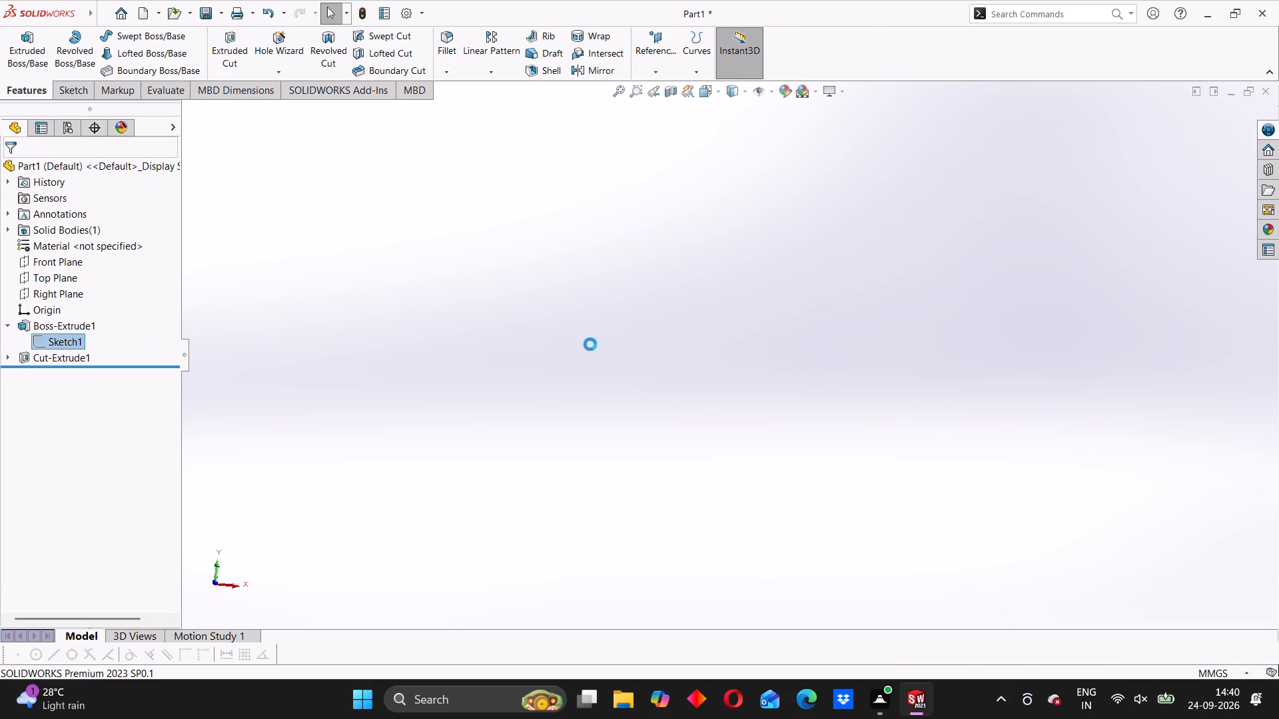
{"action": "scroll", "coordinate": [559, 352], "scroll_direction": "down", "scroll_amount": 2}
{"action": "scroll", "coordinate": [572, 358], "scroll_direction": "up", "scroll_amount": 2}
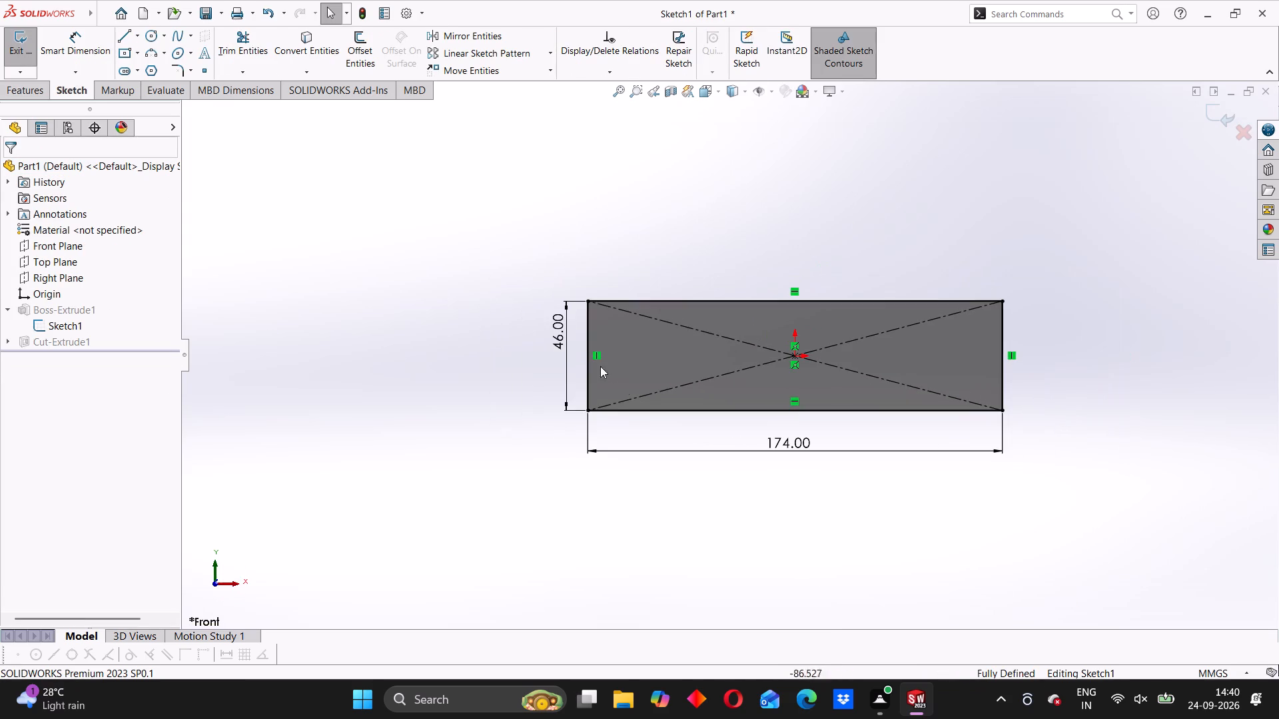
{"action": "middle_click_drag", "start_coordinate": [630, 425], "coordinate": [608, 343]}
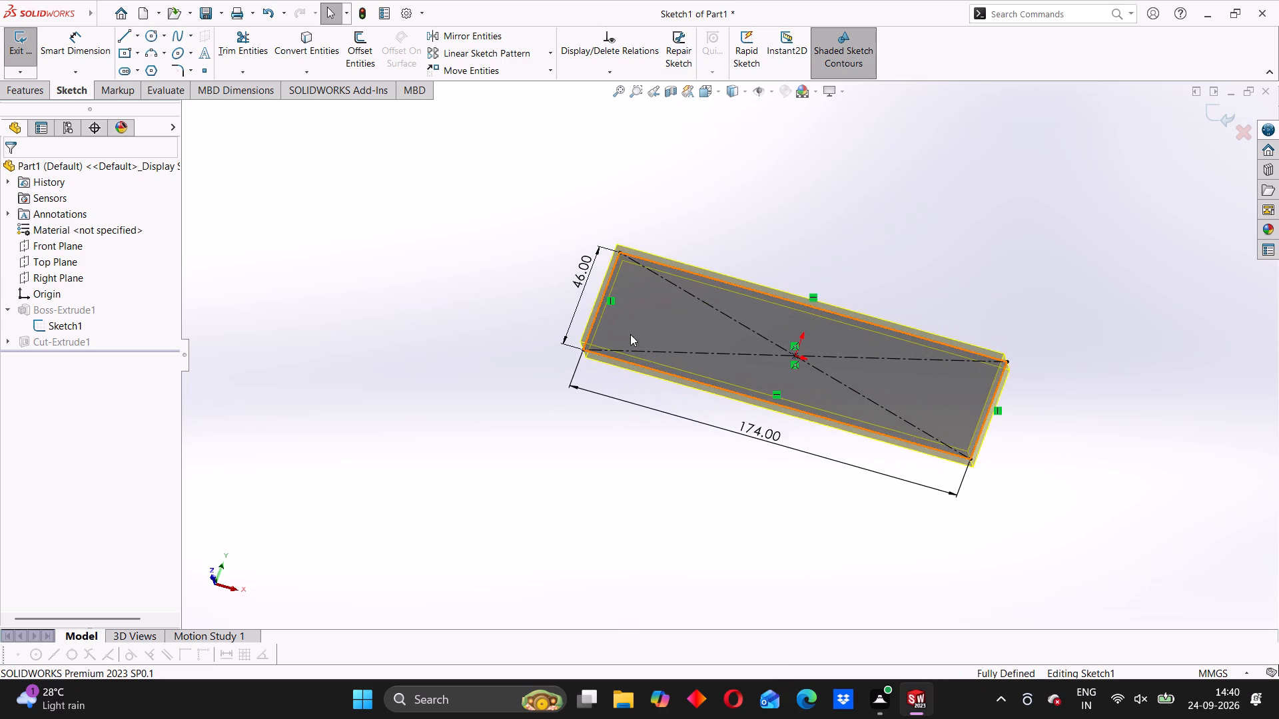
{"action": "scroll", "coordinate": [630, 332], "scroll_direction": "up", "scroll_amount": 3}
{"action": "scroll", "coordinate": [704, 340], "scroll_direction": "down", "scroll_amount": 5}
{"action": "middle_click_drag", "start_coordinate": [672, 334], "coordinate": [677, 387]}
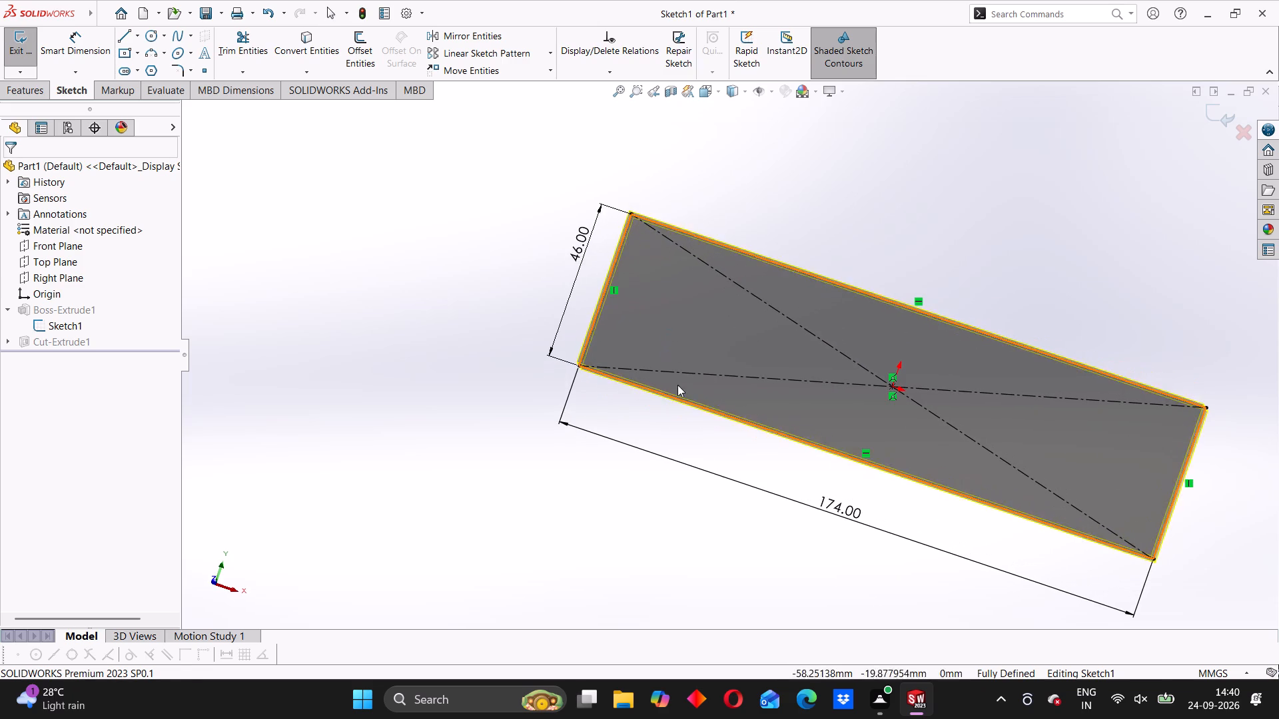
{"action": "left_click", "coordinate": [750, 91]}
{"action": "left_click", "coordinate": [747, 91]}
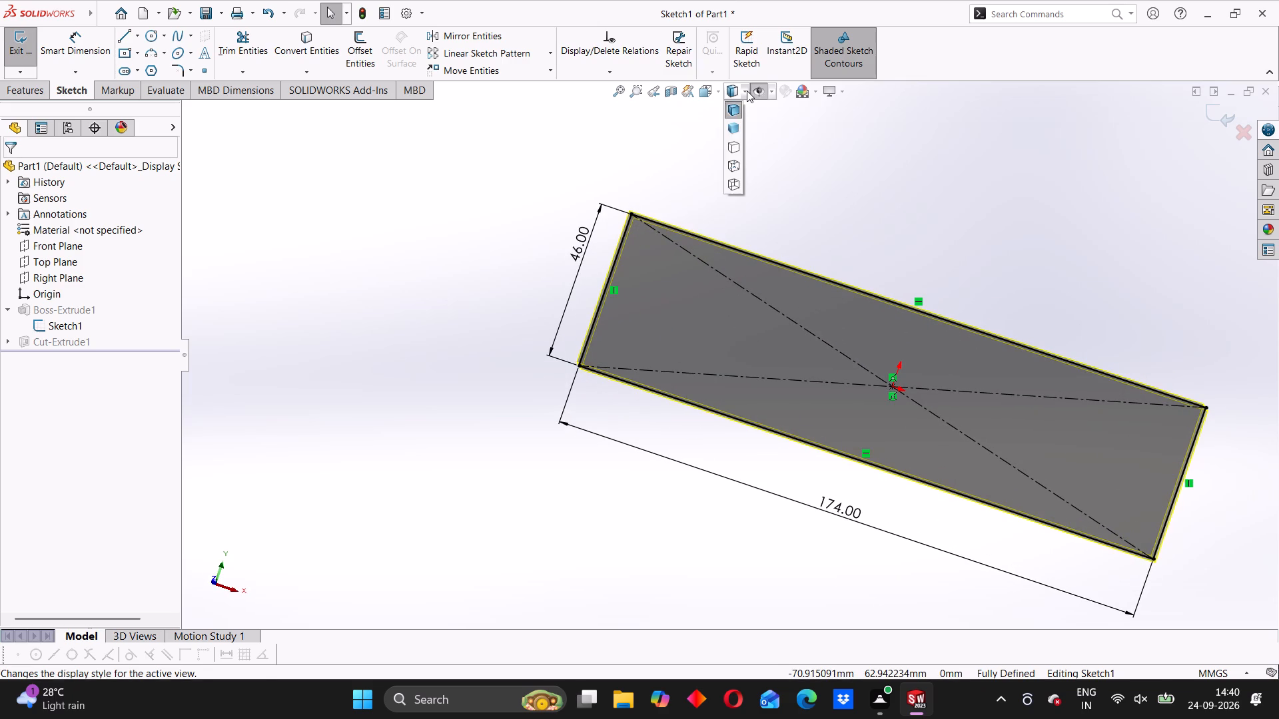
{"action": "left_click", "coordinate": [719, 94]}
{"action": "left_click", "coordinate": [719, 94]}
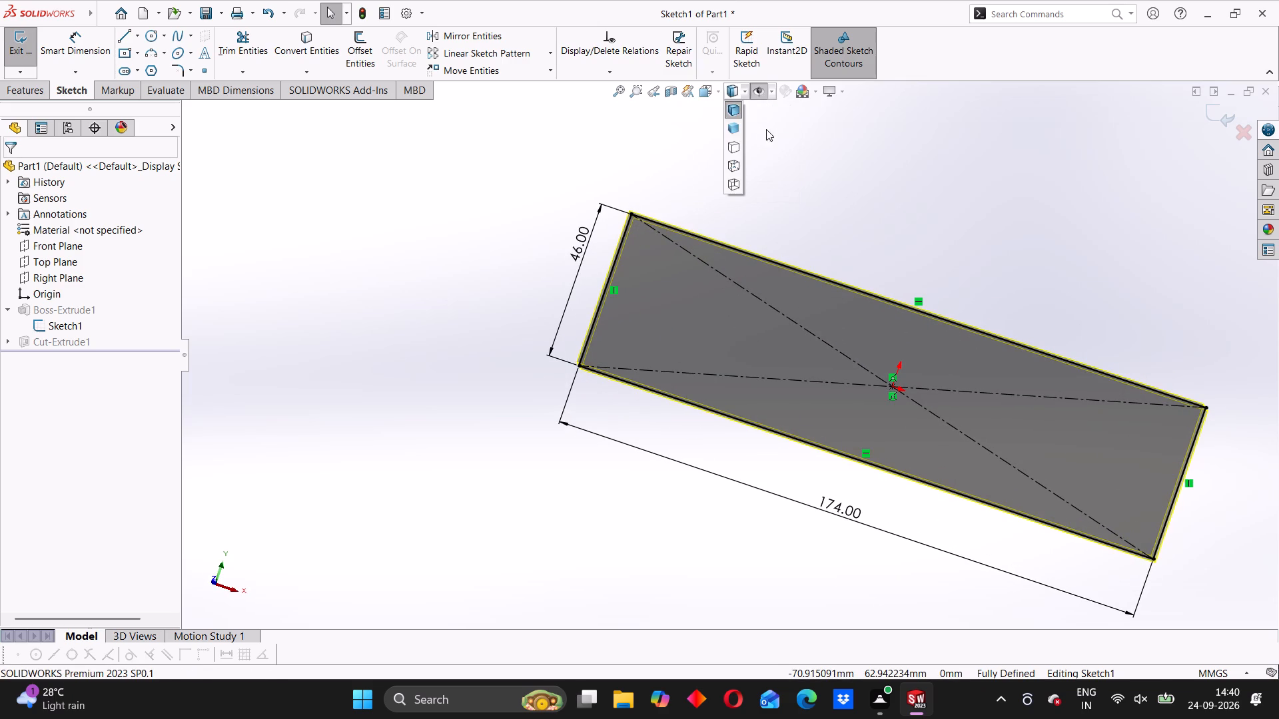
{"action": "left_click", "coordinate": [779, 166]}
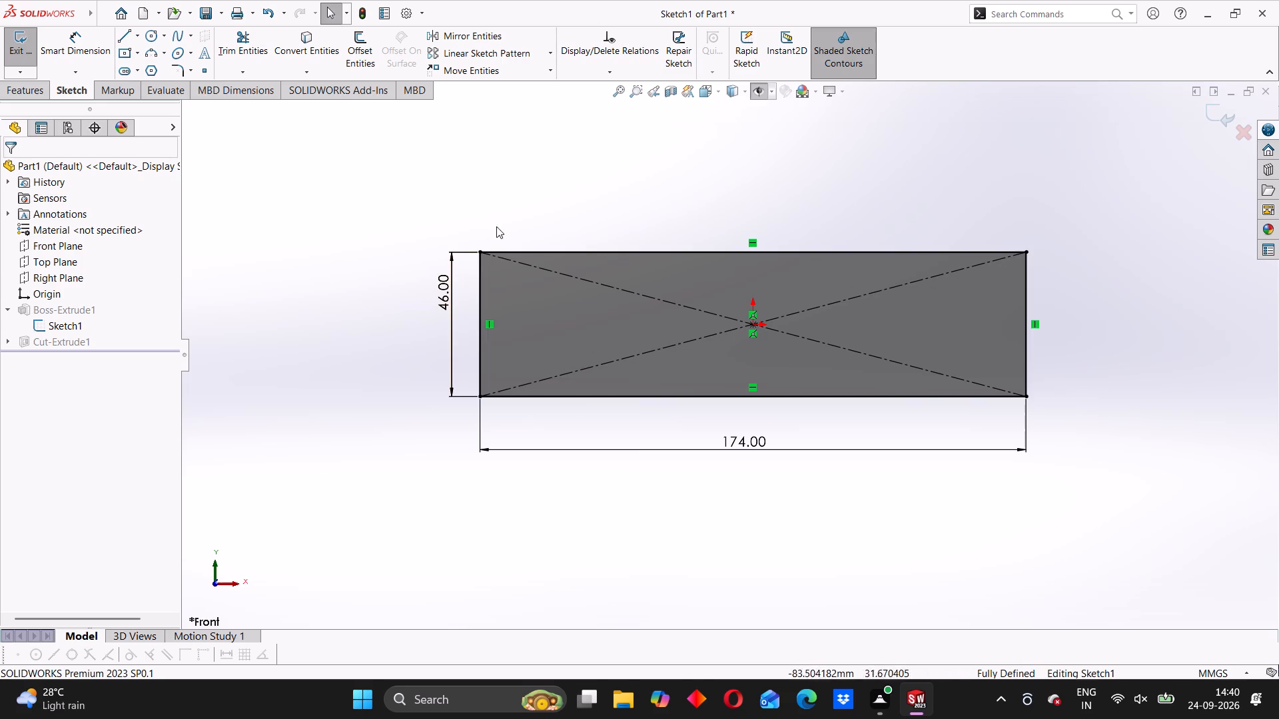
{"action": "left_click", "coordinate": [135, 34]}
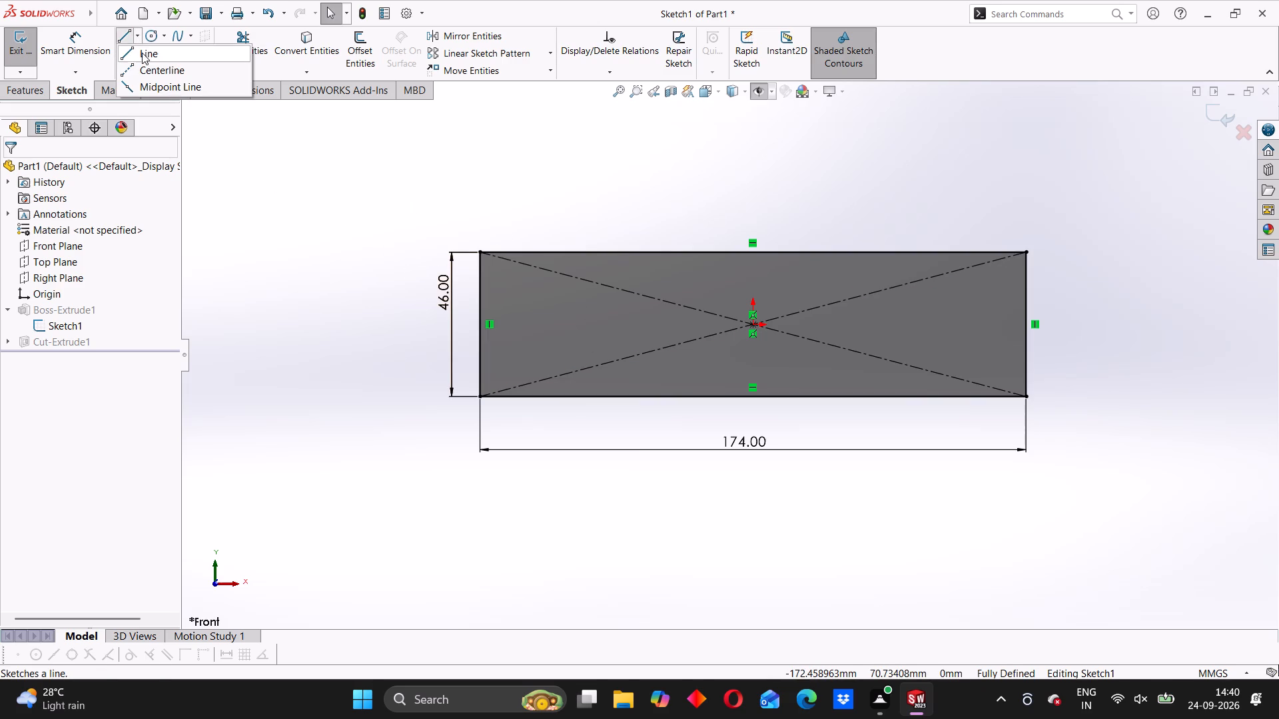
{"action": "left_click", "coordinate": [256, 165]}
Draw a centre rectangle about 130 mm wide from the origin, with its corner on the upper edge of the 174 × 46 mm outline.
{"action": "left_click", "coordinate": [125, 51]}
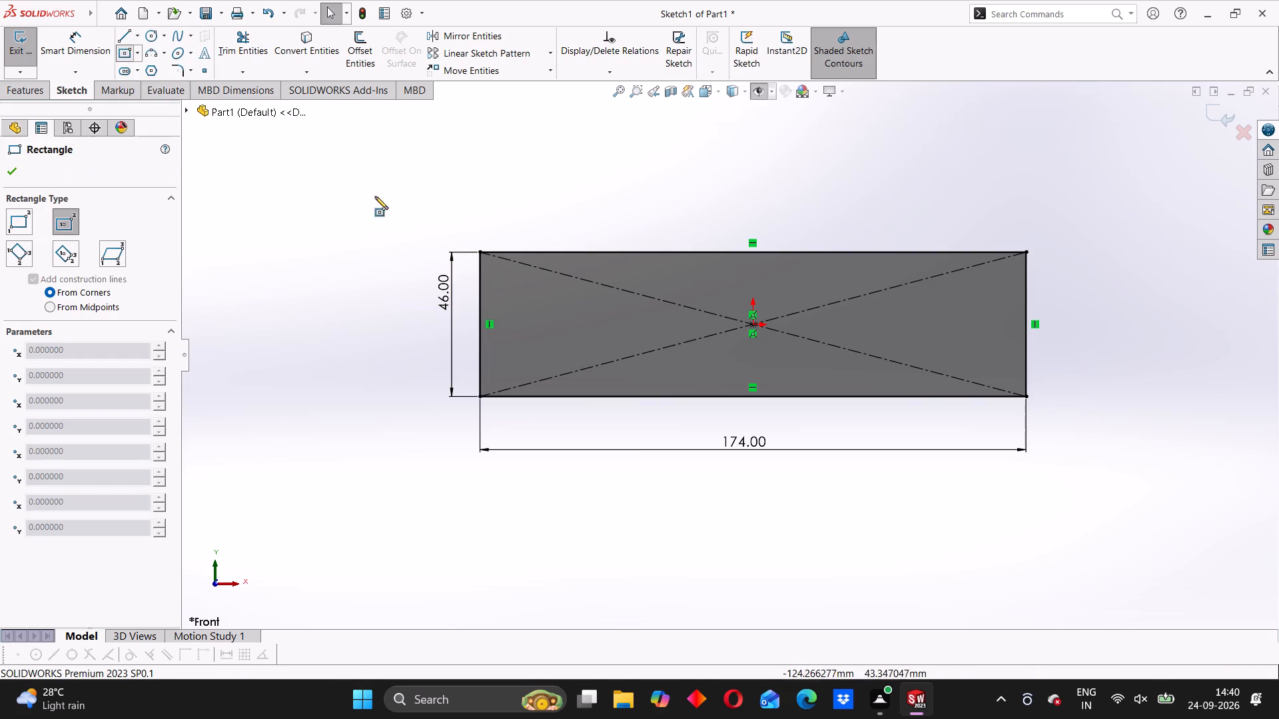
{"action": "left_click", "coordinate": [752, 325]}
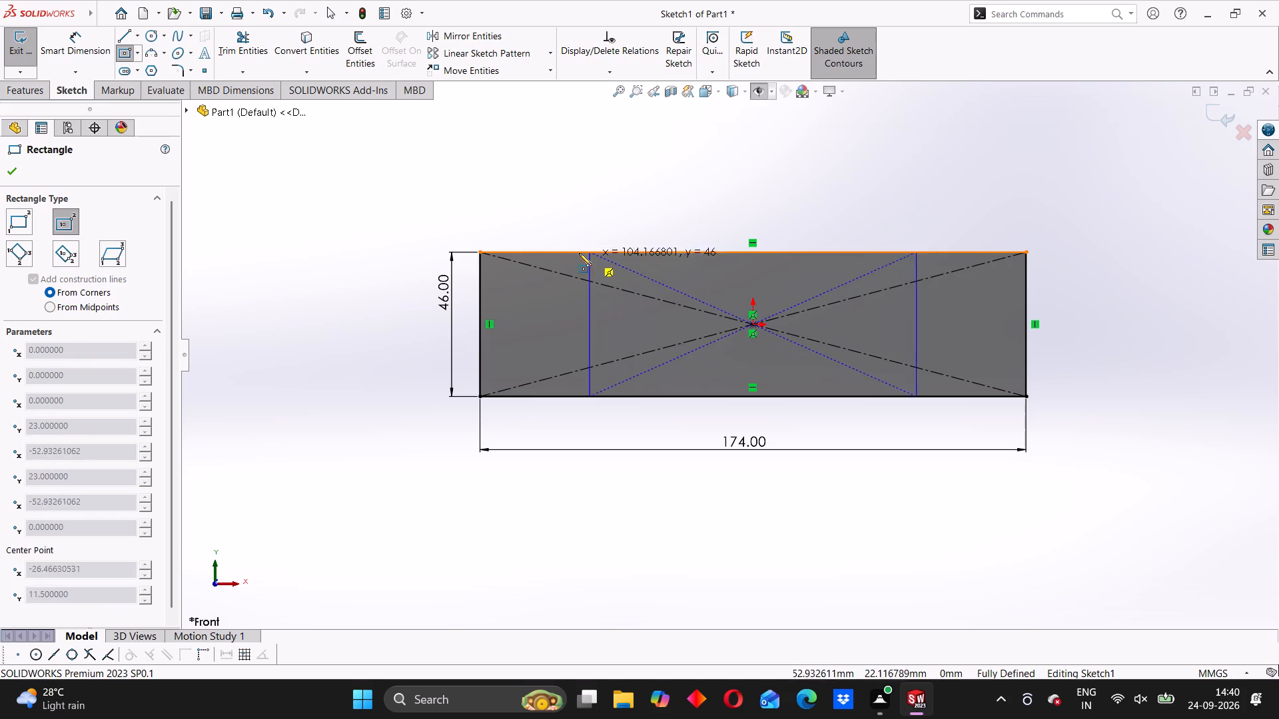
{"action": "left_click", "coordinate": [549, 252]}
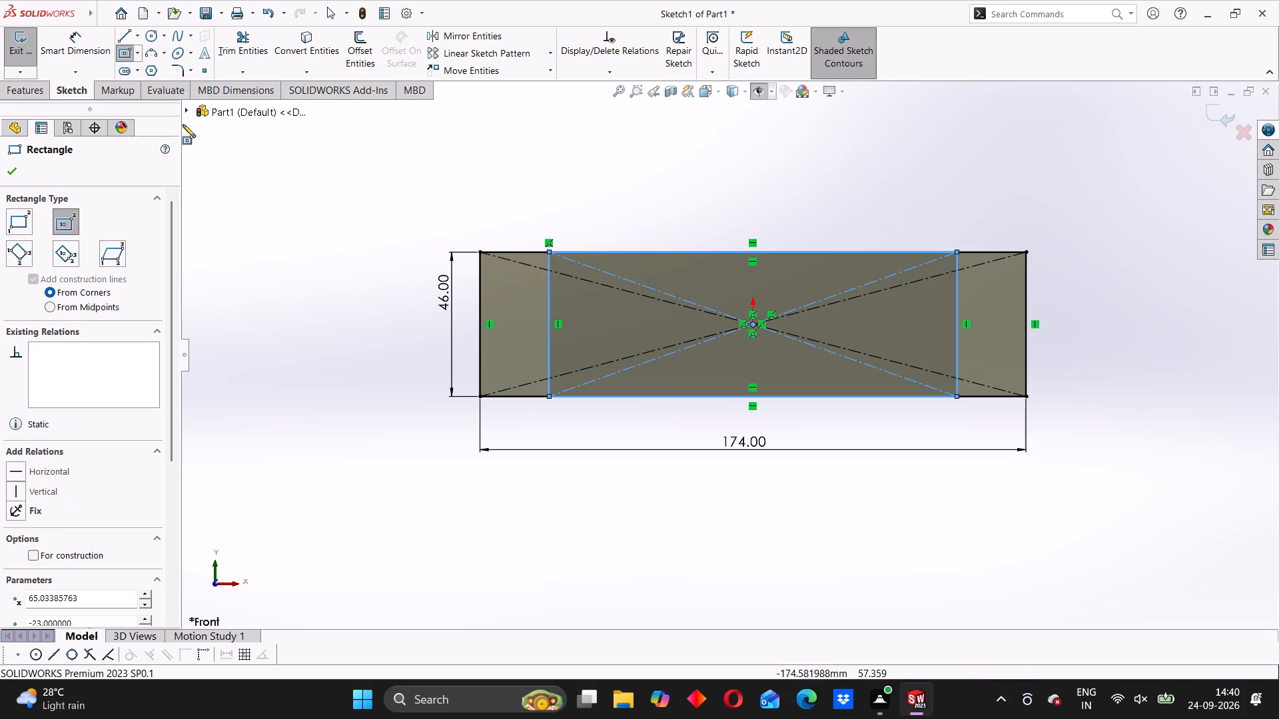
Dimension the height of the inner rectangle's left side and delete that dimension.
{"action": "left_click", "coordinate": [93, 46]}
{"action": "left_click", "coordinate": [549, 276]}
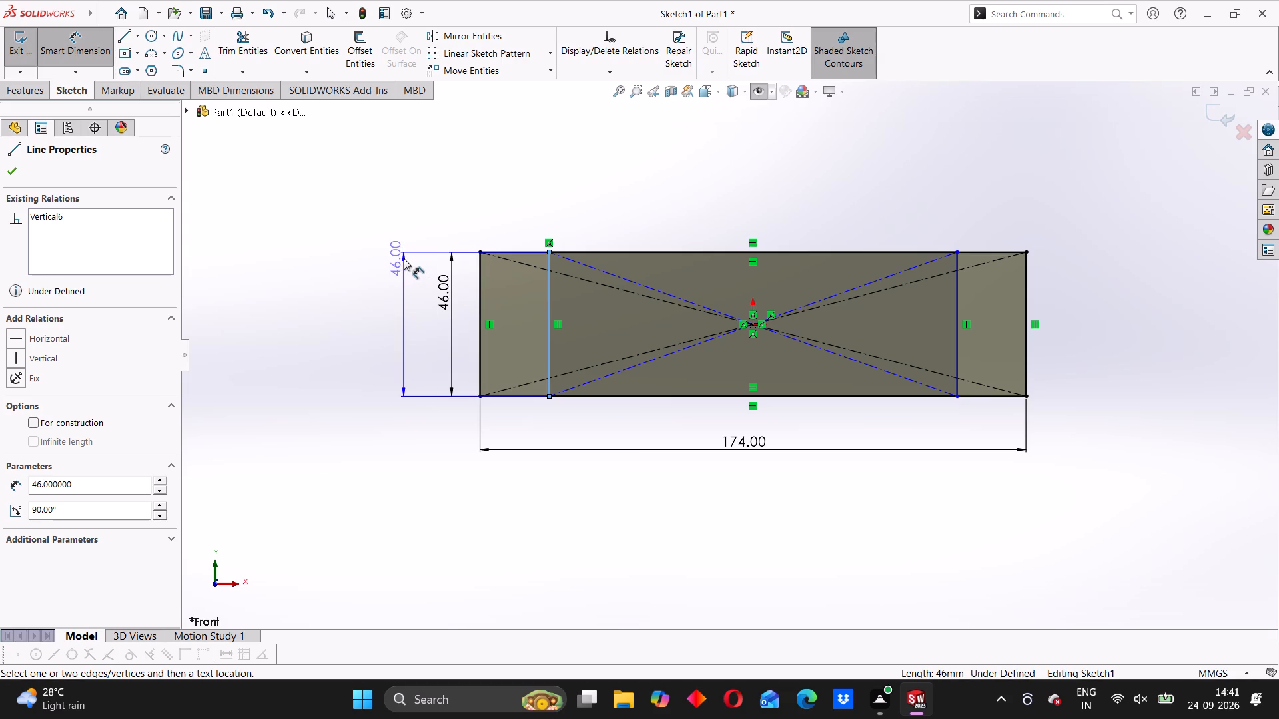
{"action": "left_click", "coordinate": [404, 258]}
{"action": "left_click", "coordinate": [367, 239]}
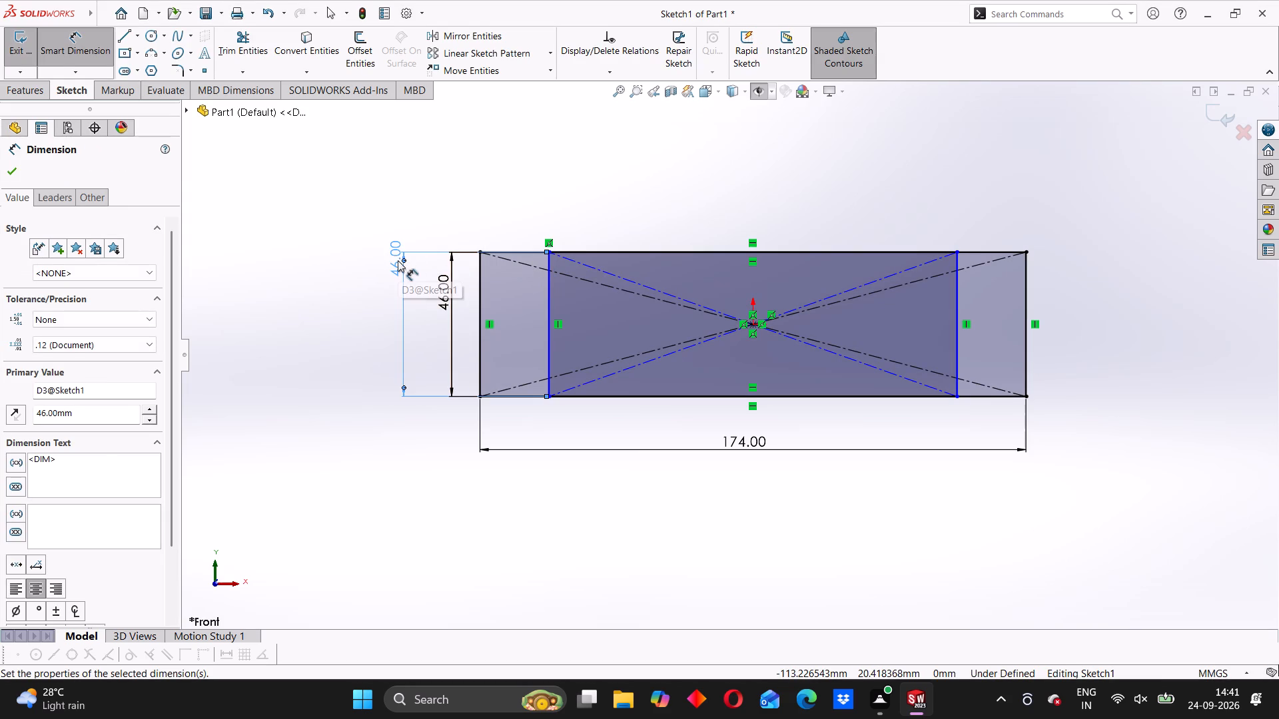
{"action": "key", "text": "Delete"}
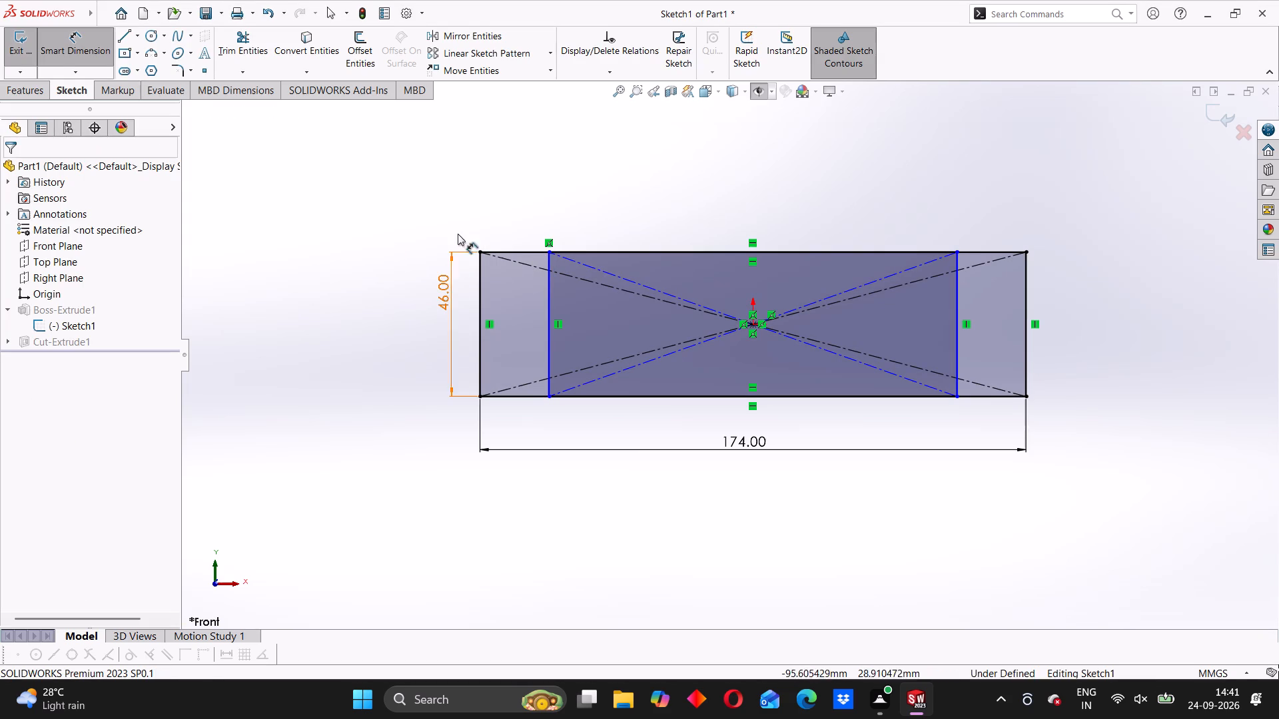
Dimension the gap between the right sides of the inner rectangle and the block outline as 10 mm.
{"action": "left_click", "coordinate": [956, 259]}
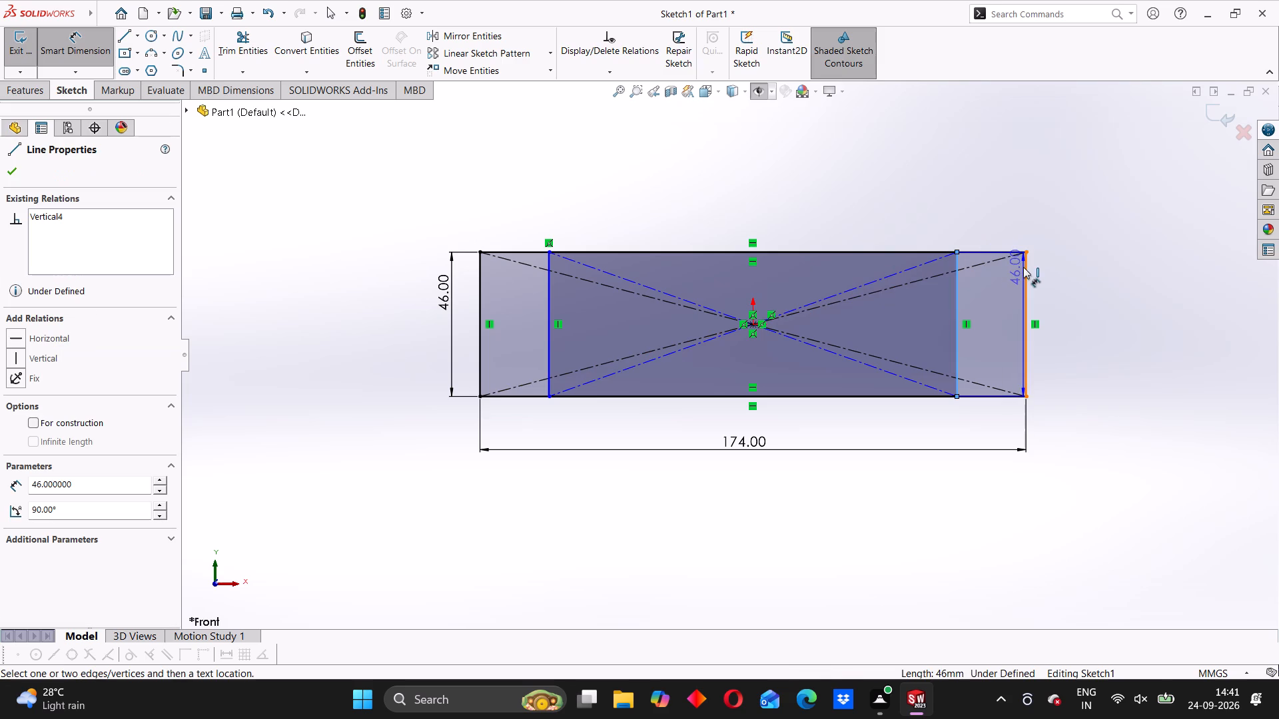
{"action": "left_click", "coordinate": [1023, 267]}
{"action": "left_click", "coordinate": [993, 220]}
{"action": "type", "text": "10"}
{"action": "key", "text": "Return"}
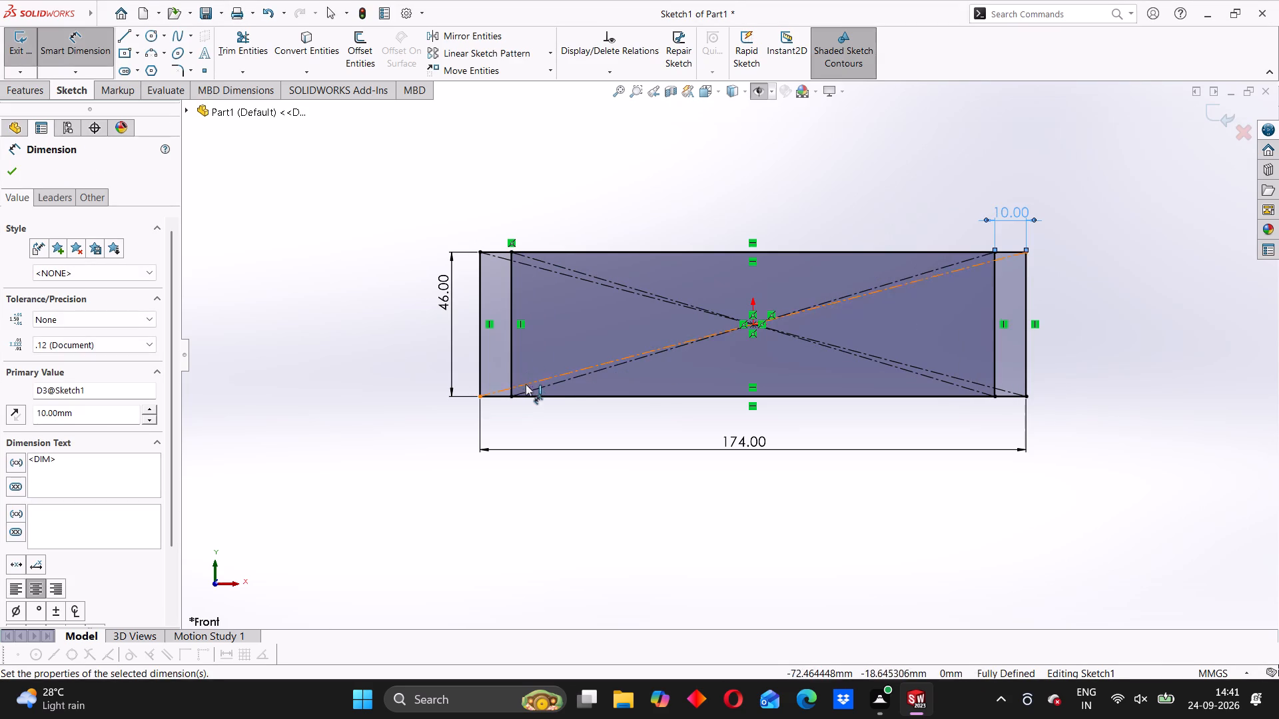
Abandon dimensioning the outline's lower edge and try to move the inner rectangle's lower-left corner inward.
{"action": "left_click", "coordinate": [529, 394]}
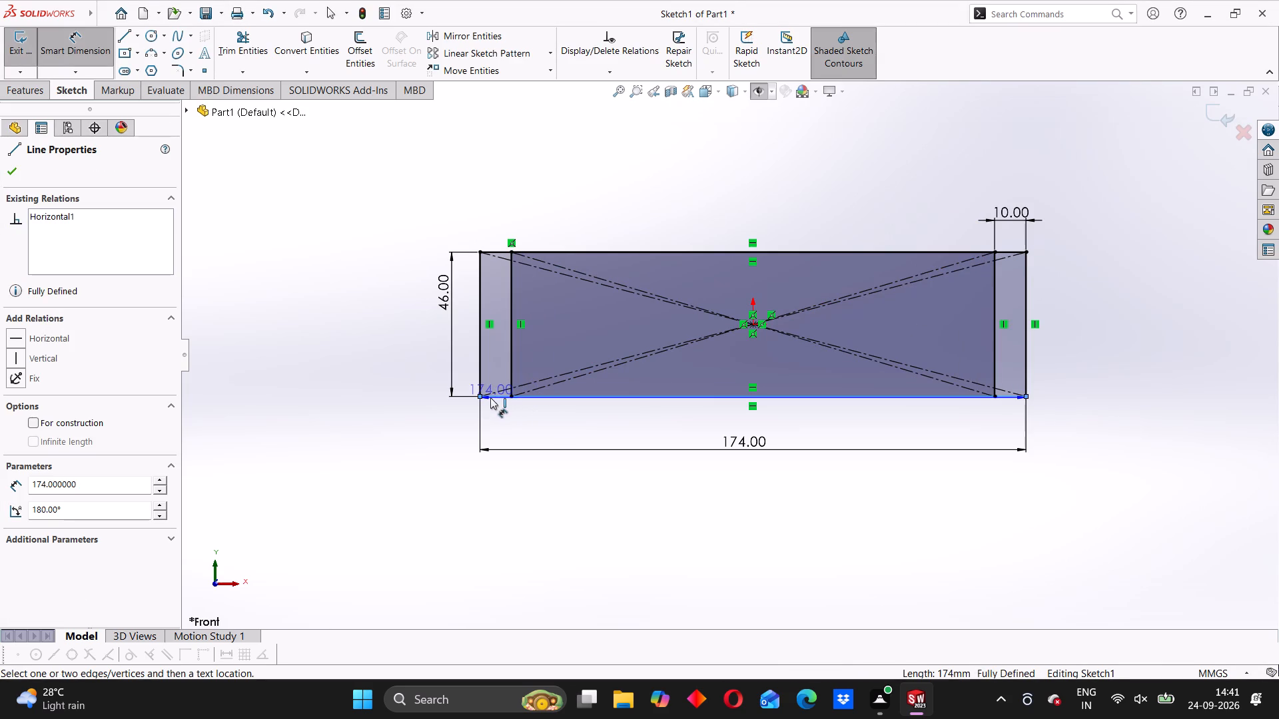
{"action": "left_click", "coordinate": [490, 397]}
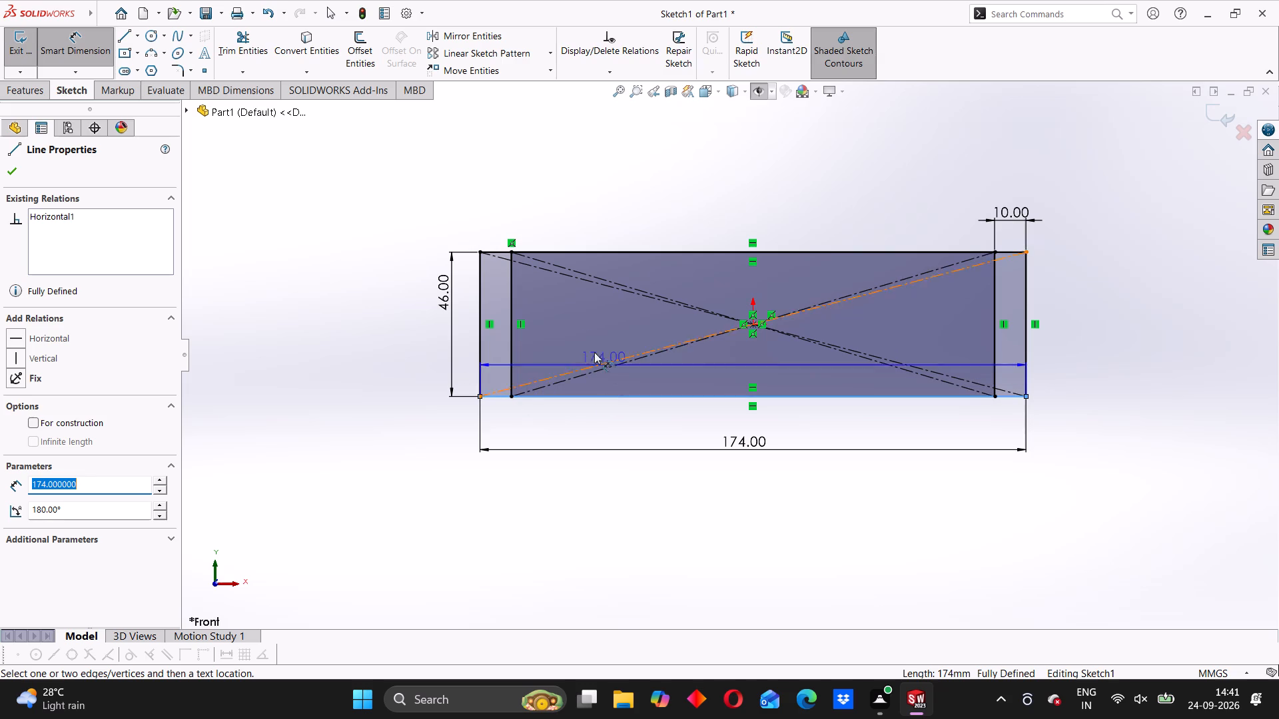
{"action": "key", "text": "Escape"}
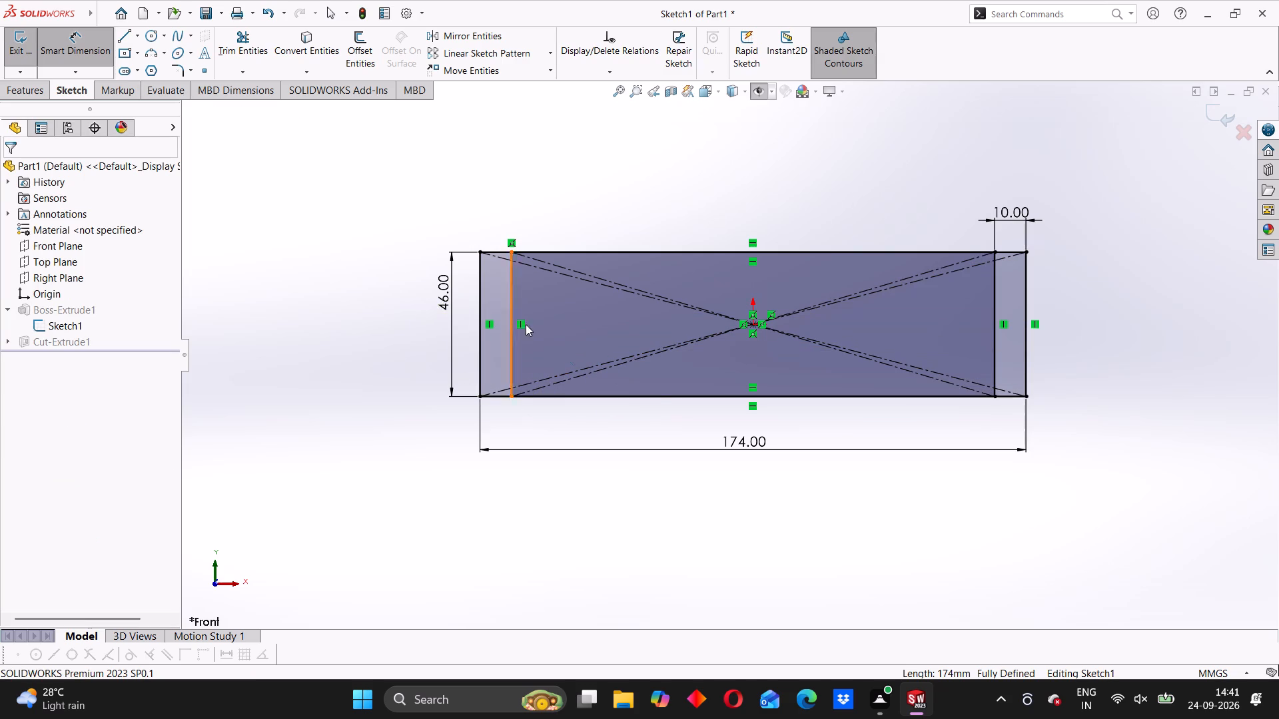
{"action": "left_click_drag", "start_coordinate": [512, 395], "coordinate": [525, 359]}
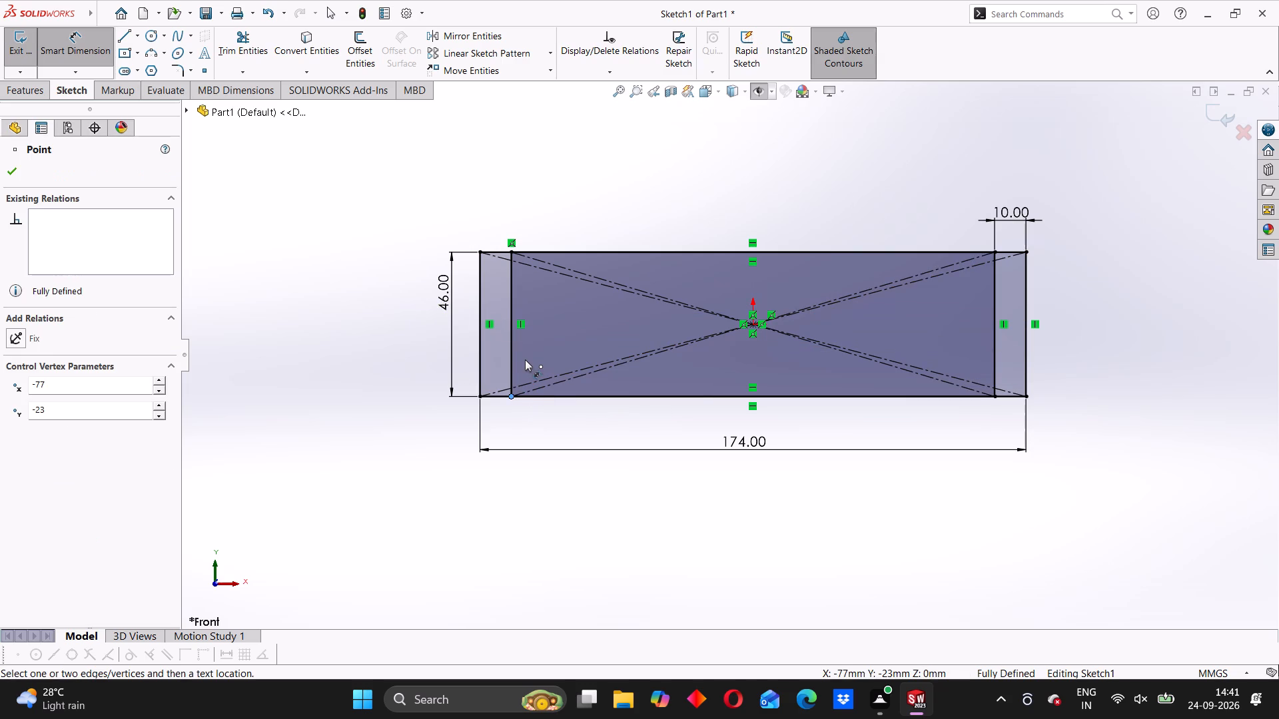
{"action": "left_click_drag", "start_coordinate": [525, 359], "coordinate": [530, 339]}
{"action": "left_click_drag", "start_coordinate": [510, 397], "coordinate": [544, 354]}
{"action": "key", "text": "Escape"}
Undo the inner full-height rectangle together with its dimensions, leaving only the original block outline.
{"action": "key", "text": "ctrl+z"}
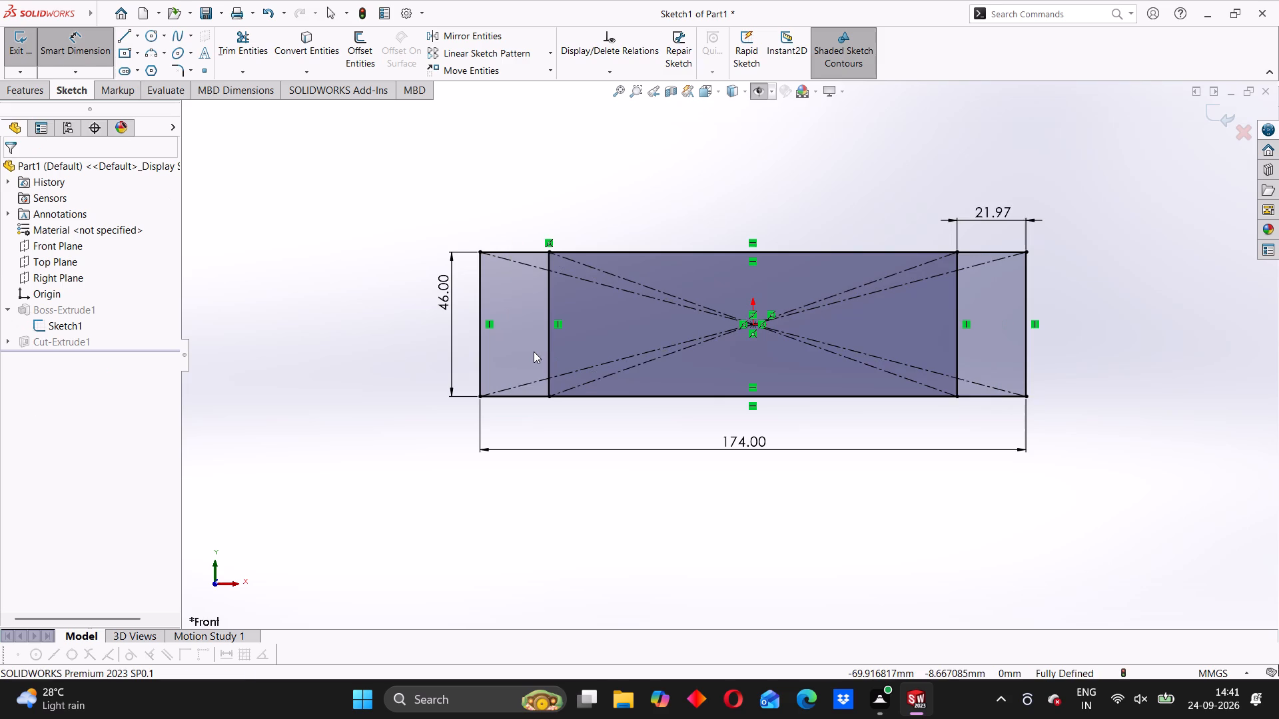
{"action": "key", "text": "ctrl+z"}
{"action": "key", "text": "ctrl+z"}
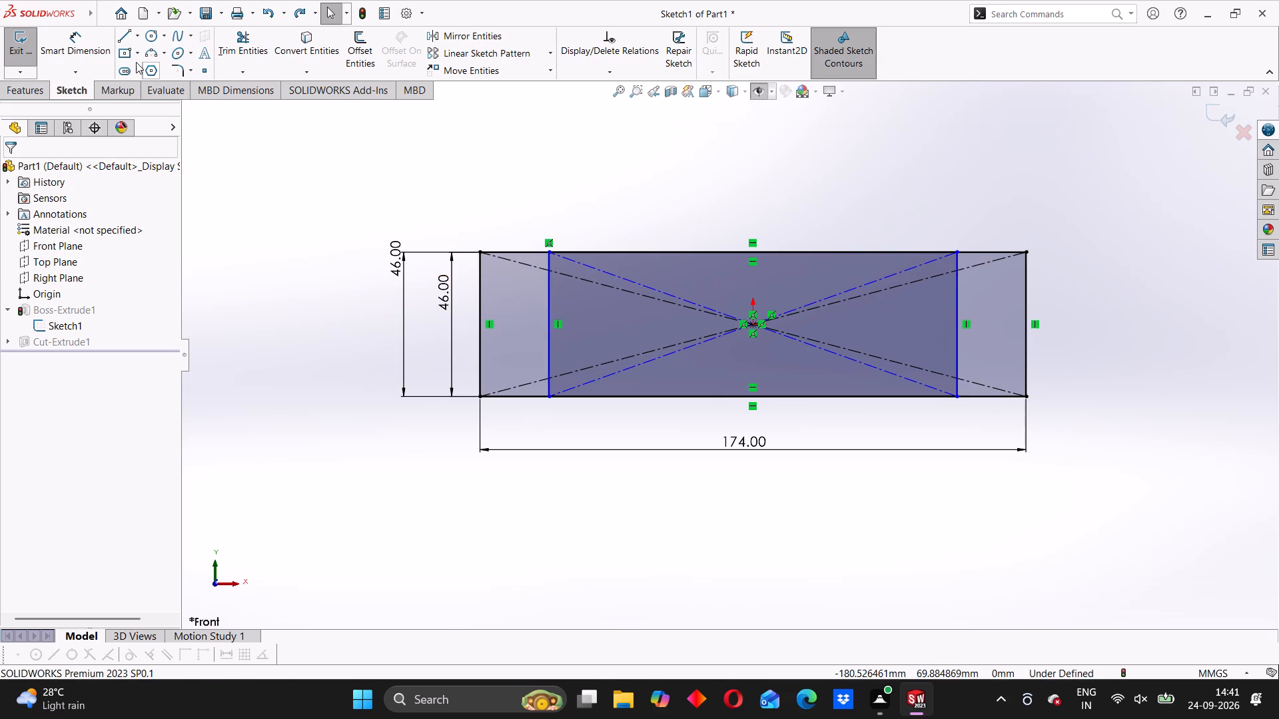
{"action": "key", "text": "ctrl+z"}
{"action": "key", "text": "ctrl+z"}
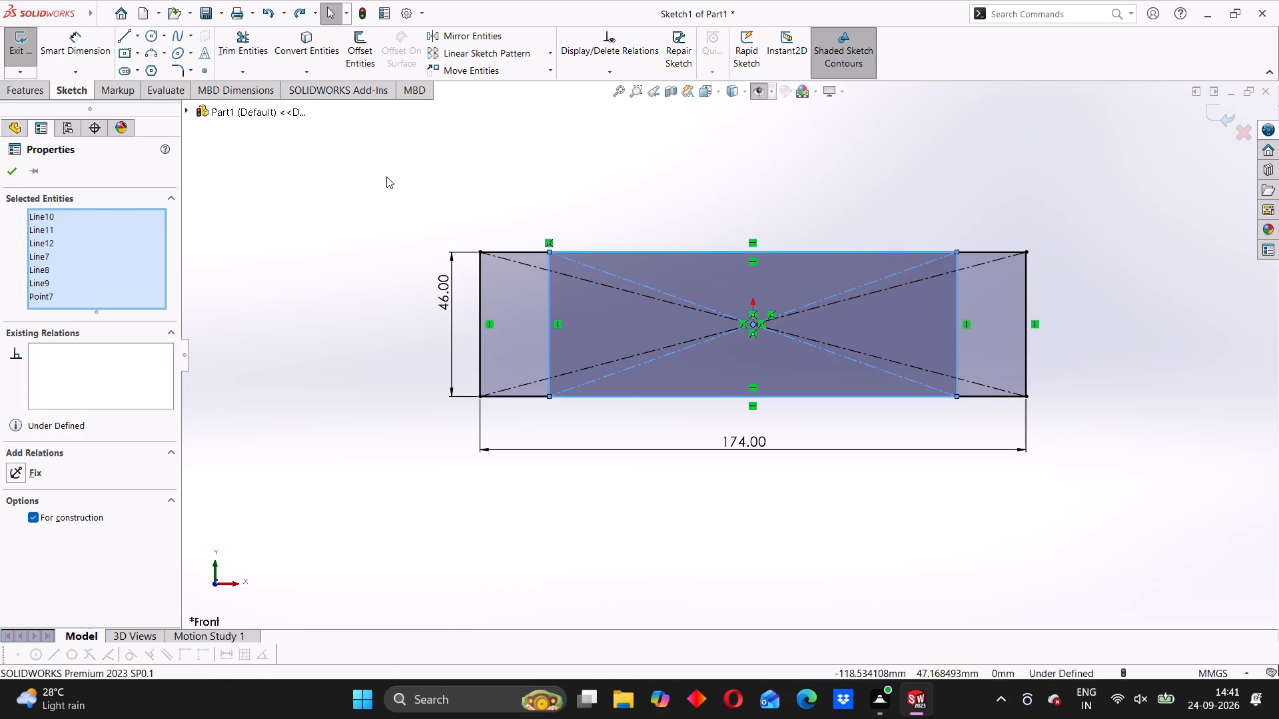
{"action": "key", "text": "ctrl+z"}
Draw a centre rectangle about 57 × 20 mm from the origin, fully inside the block outline.
{"action": "left_click", "coordinate": [123, 55]}
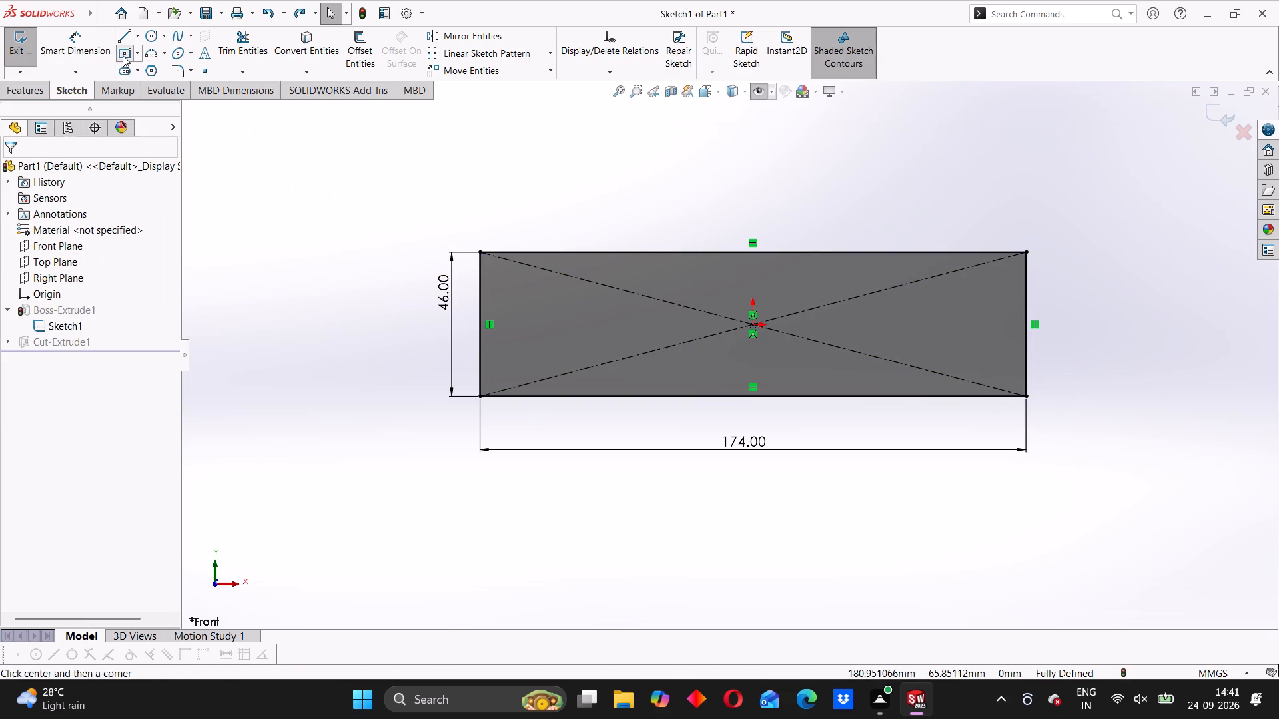
{"action": "left_click", "coordinate": [755, 323]}
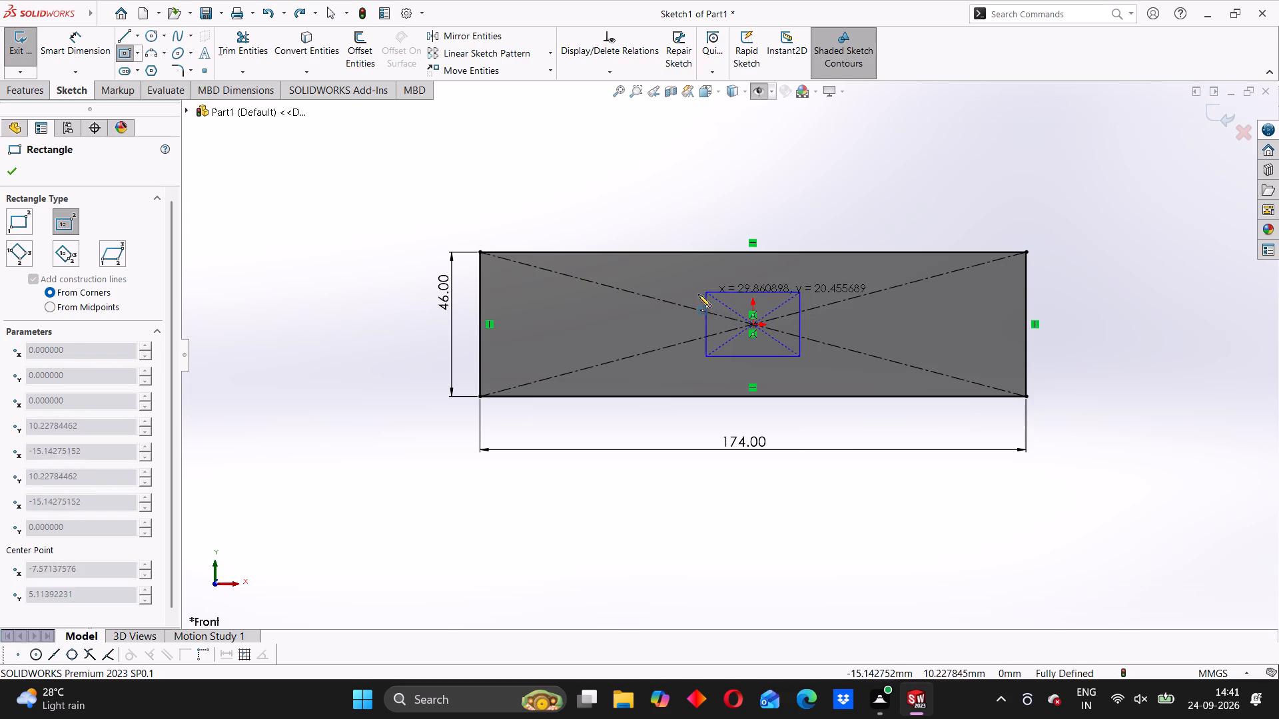
{"action": "left_click", "coordinate": [664, 294]}
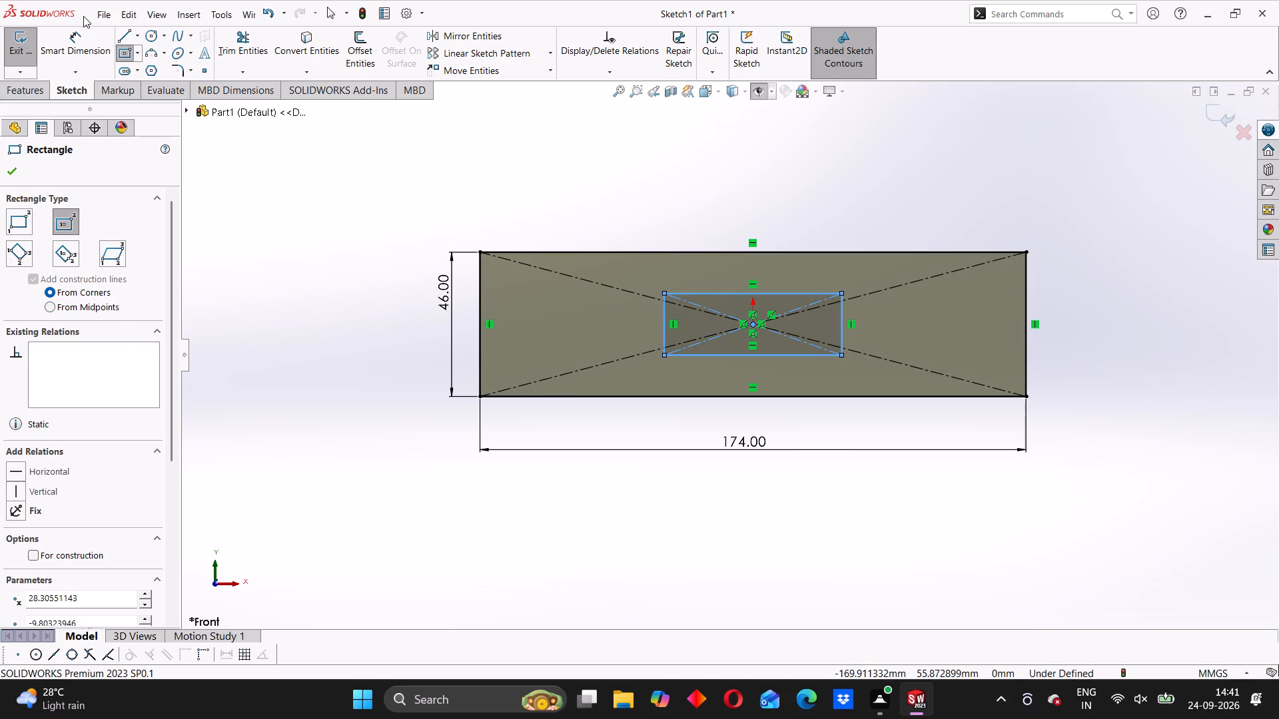
Dimension the gap between the right sides of the inner rectangle and the block outline as 10 mm.
{"action": "left_click", "coordinate": [72, 37]}
{"action": "left_click", "coordinate": [843, 312]}
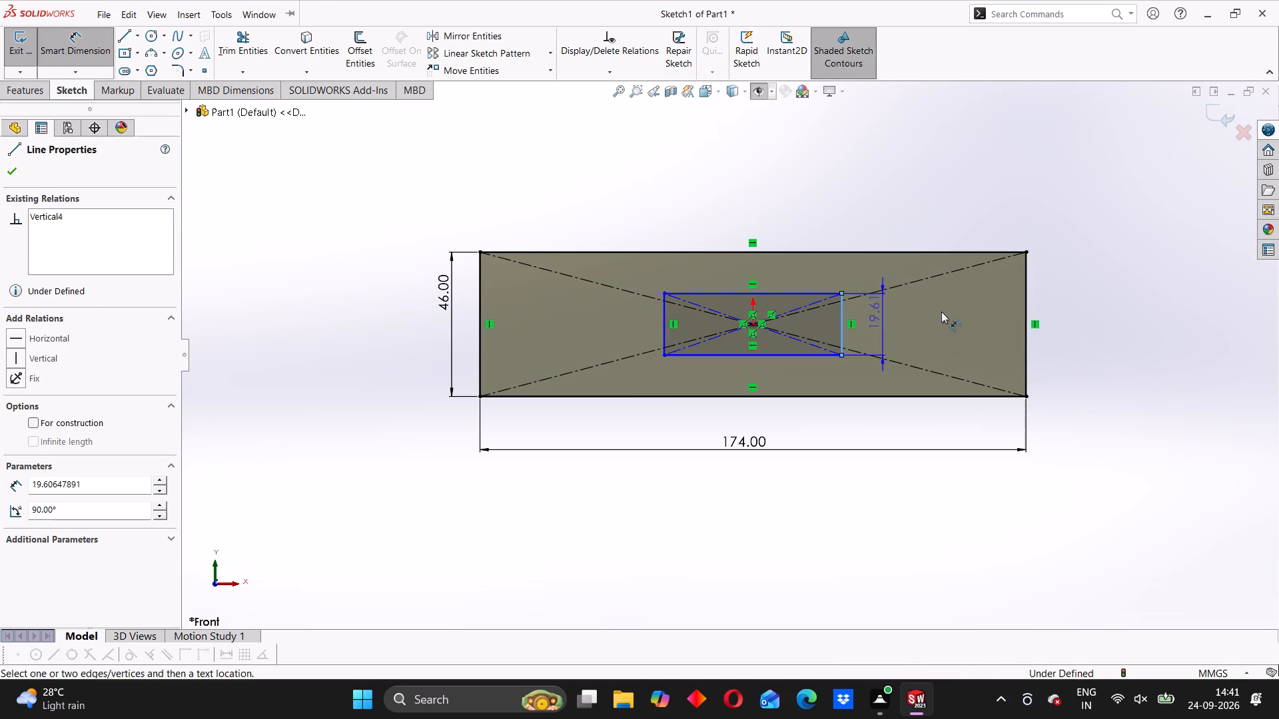
{"action": "left_click", "coordinate": [1028, 313]}
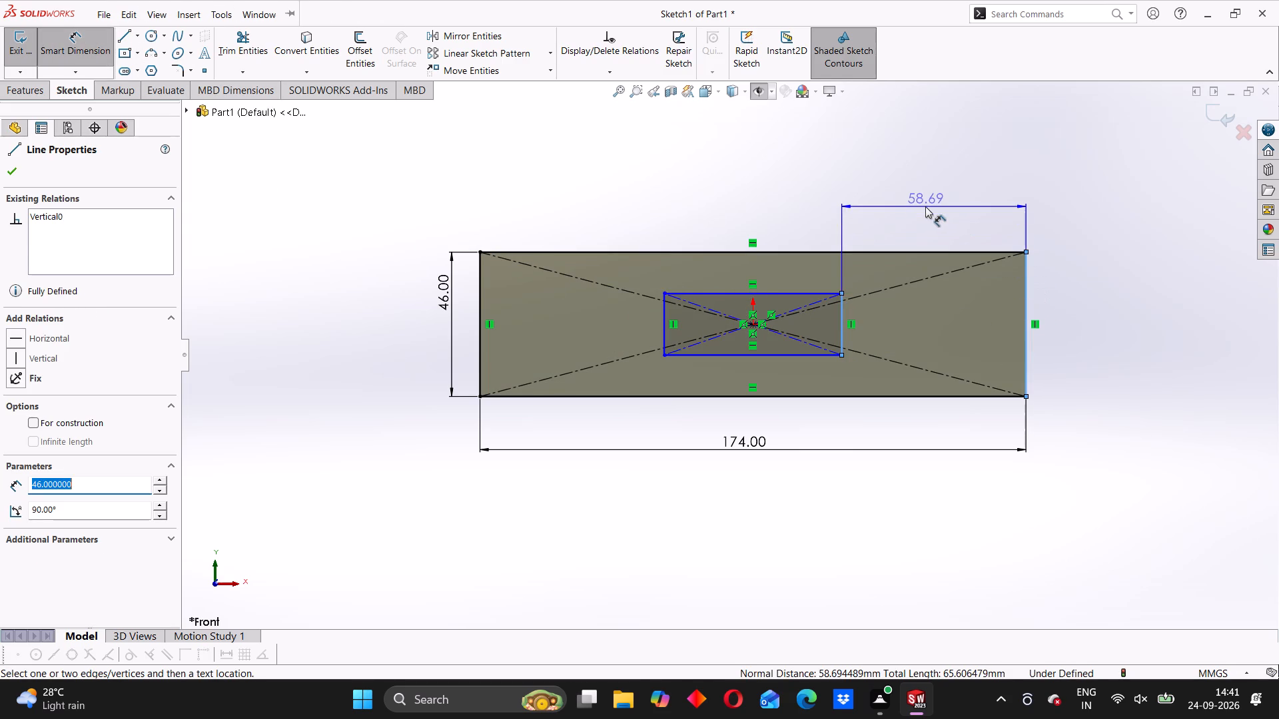
{"action": "left_click", "coordinate": [925, 206]}
{"action": "type", "text": "10"}
{"action": "key", "text": "Return"}
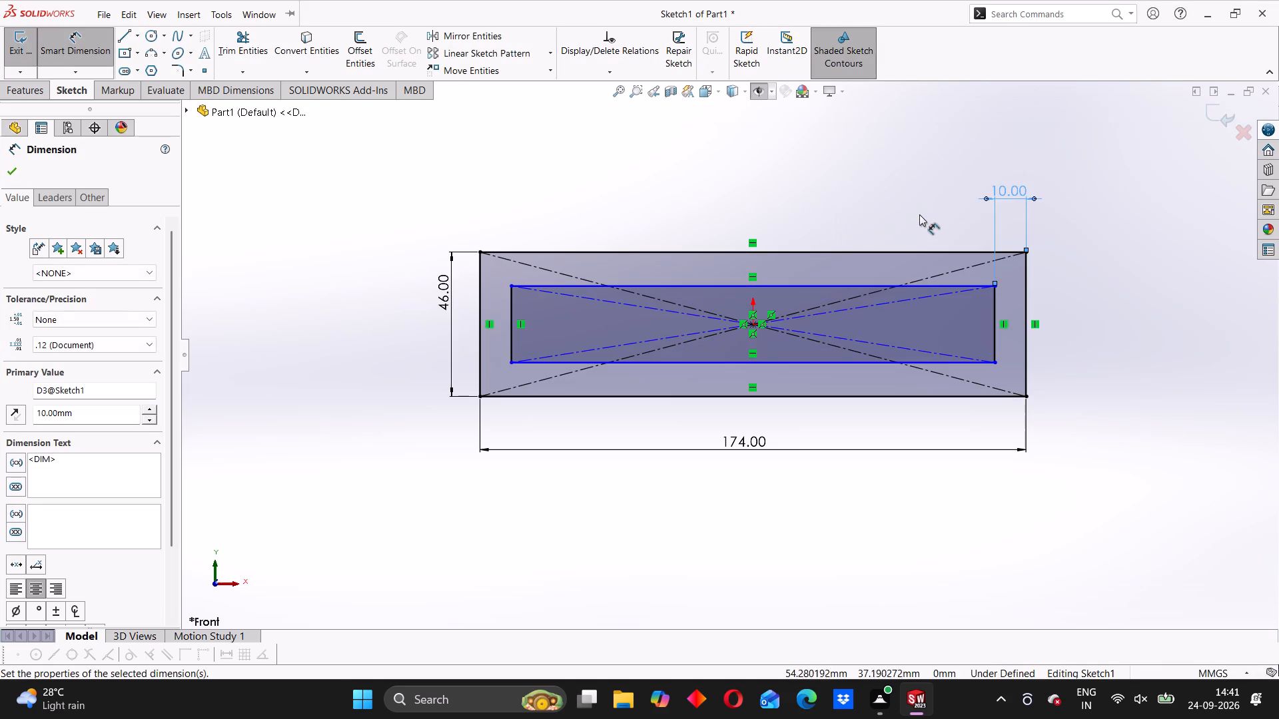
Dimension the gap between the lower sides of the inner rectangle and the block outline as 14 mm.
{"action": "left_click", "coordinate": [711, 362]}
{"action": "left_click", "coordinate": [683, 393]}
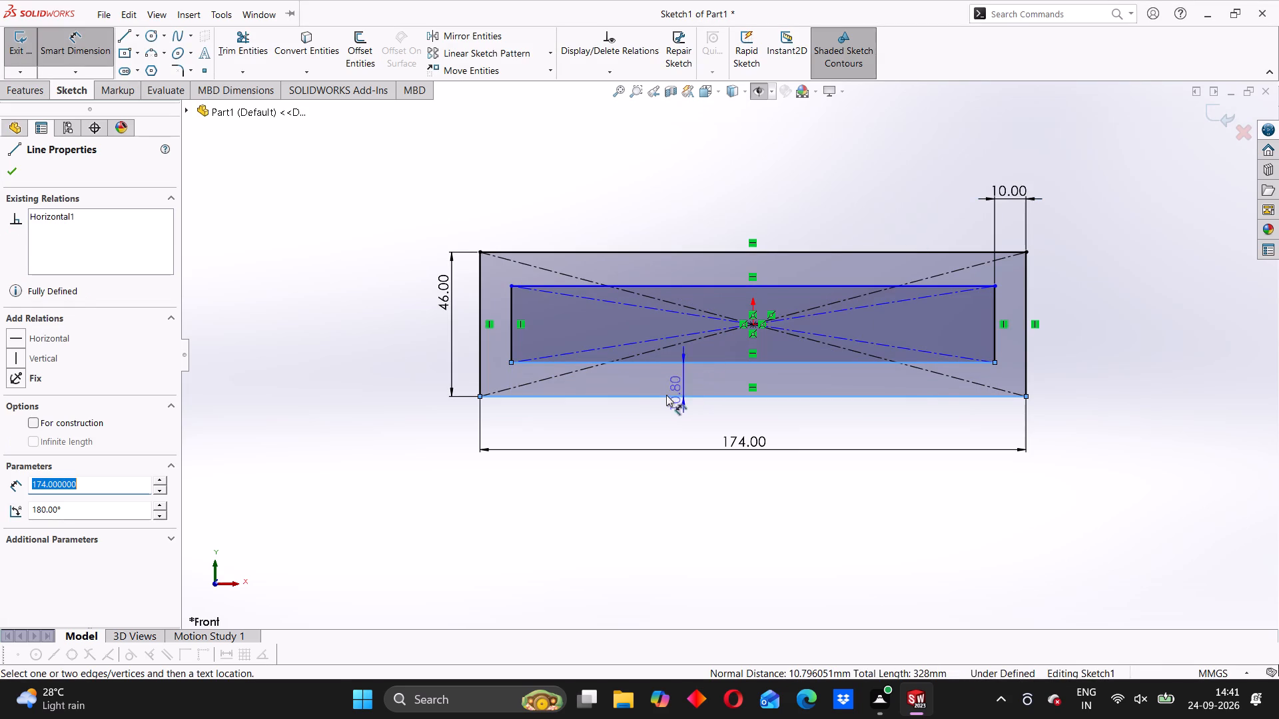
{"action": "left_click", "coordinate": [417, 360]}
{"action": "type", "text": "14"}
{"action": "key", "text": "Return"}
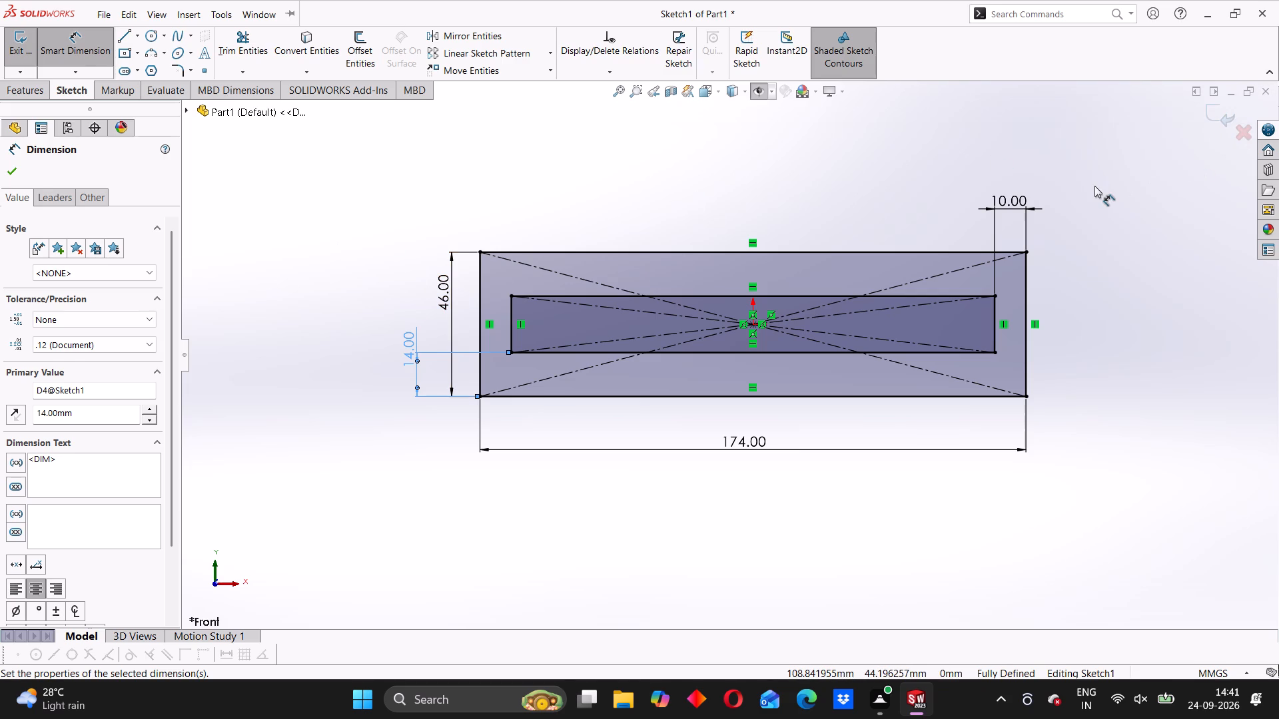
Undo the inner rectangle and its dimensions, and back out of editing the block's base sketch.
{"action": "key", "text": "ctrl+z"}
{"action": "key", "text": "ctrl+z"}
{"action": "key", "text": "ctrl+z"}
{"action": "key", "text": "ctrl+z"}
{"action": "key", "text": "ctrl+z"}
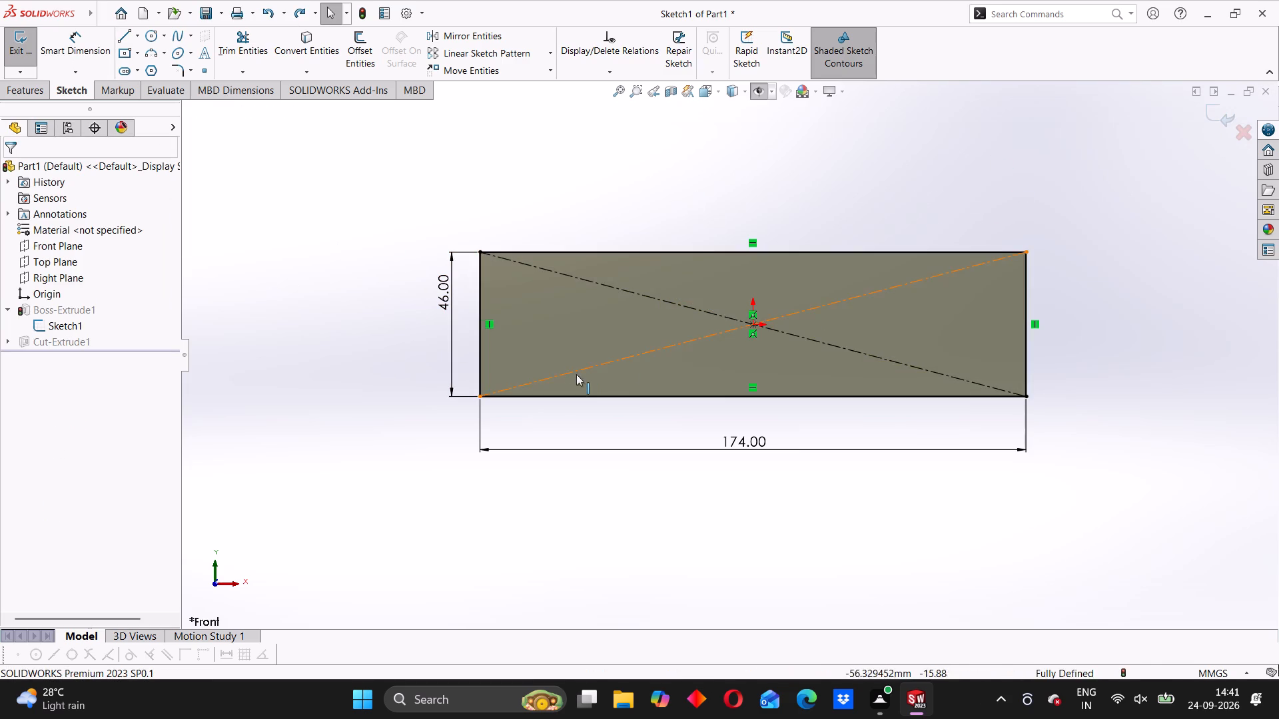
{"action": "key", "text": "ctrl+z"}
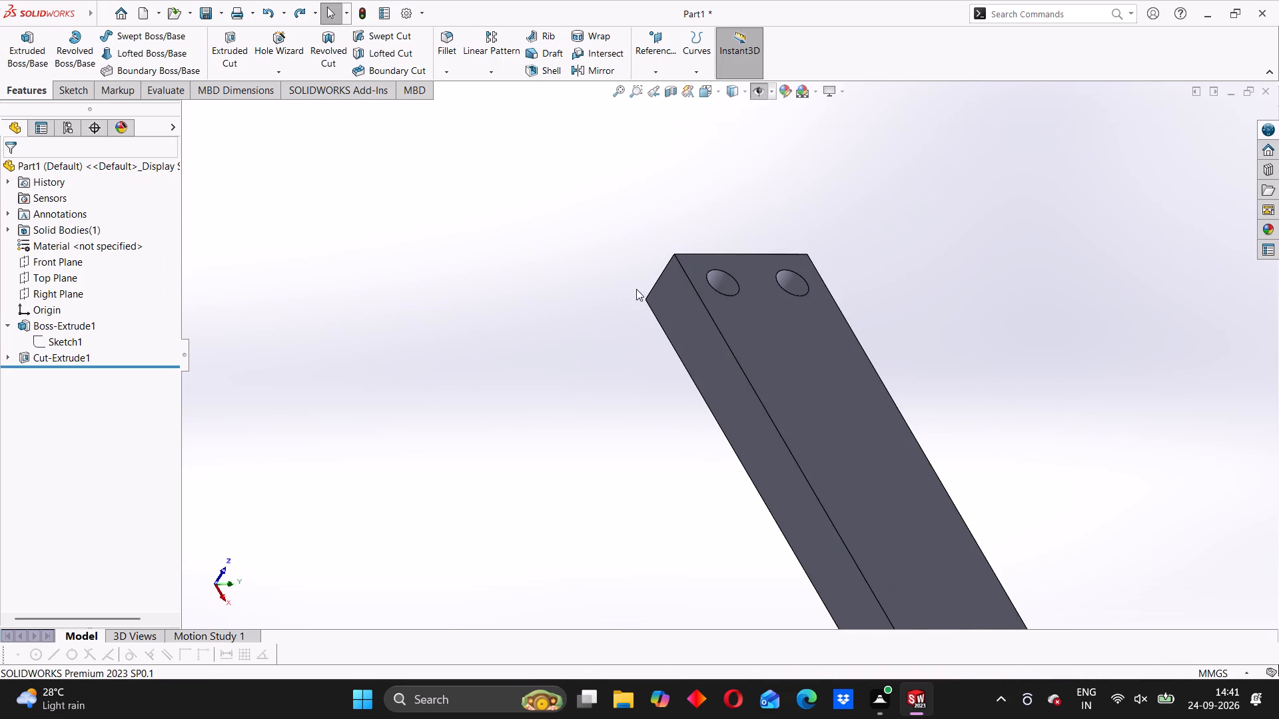
Delete the block's base extrusion together with its dependent hole cut.
{"action": "scroll", "coordinate": [727, 473], "scroll_direction": "up", "scroll_amount": 2}
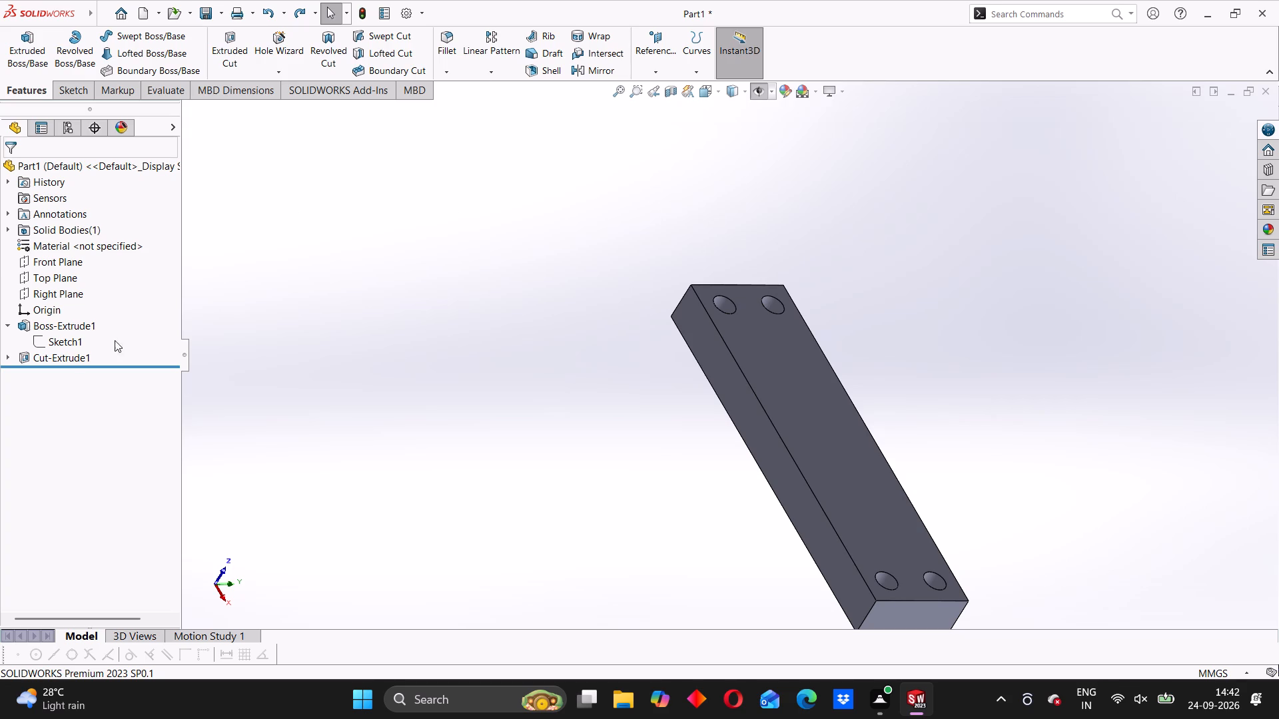
{"action": "right_click", "coordinate": [24, 324]}
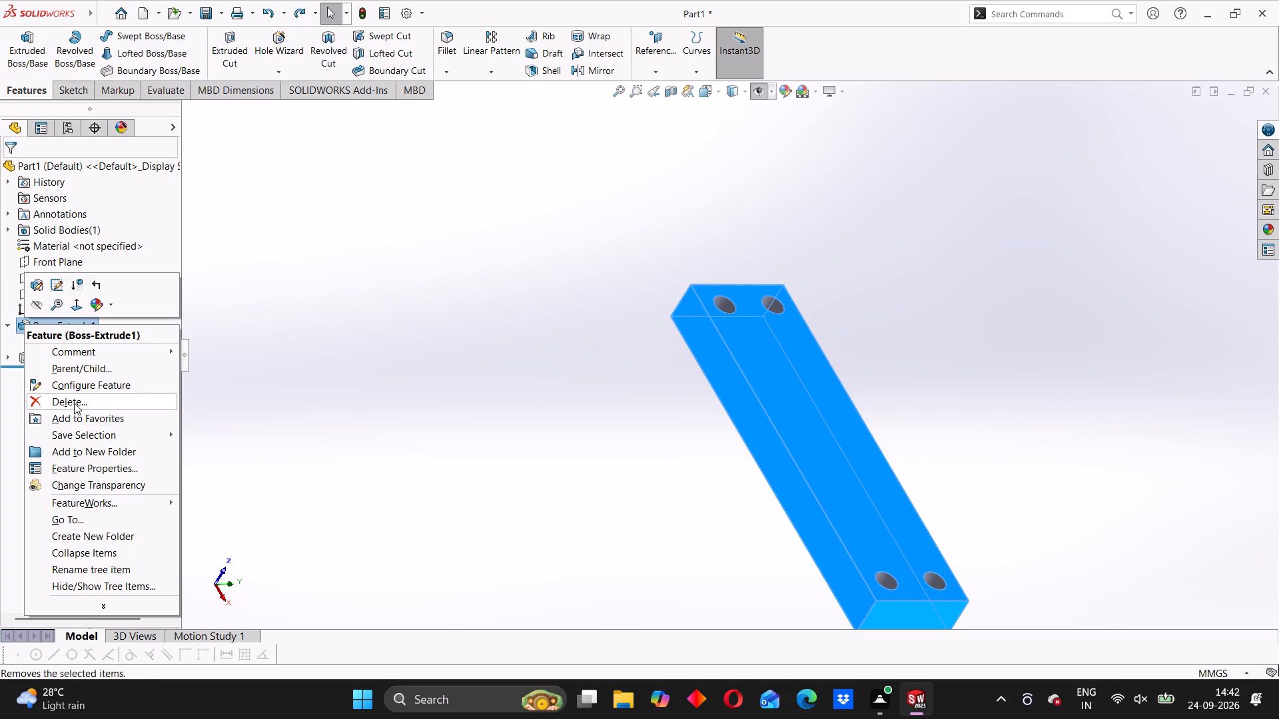
{"action": "left_click", "coordinate": [74, 403]}
{"action": "left_click", "coordinate": [734, 259]}
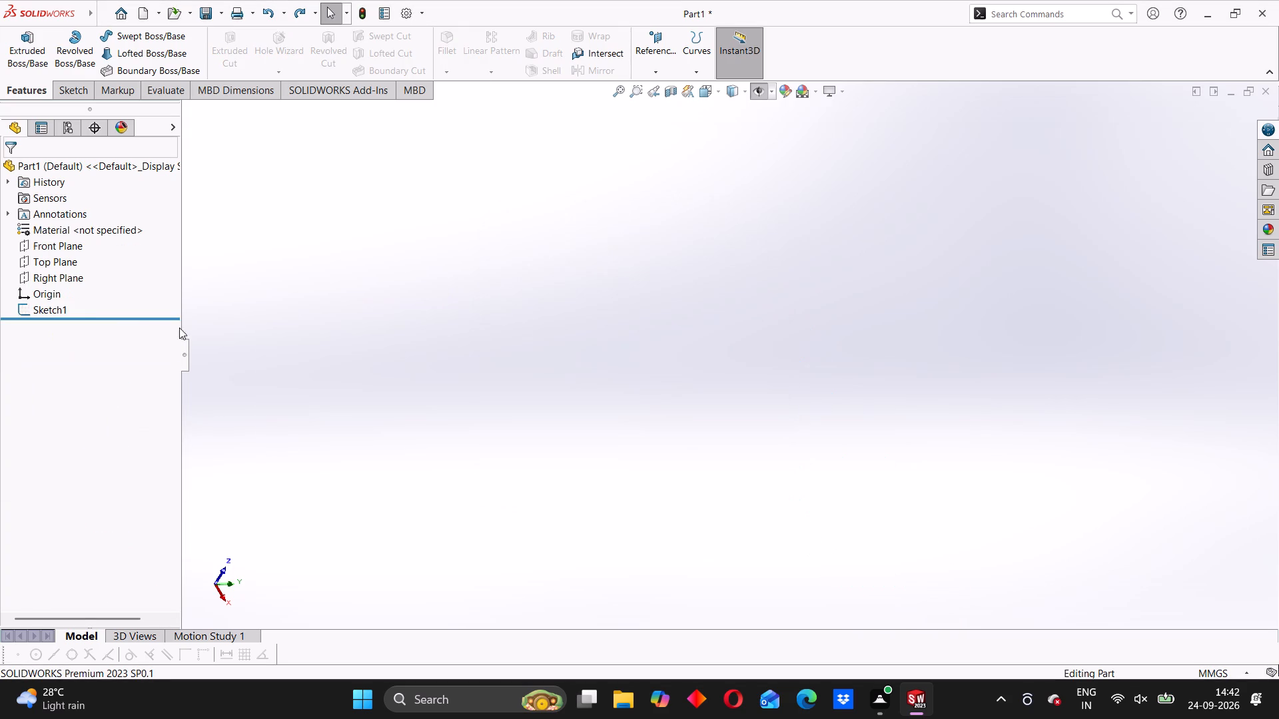
Delete the leftover 174 × 46 mm outline sketch so that the part is empty.
{"action": "right_click", "coordinate": [57, 317]}
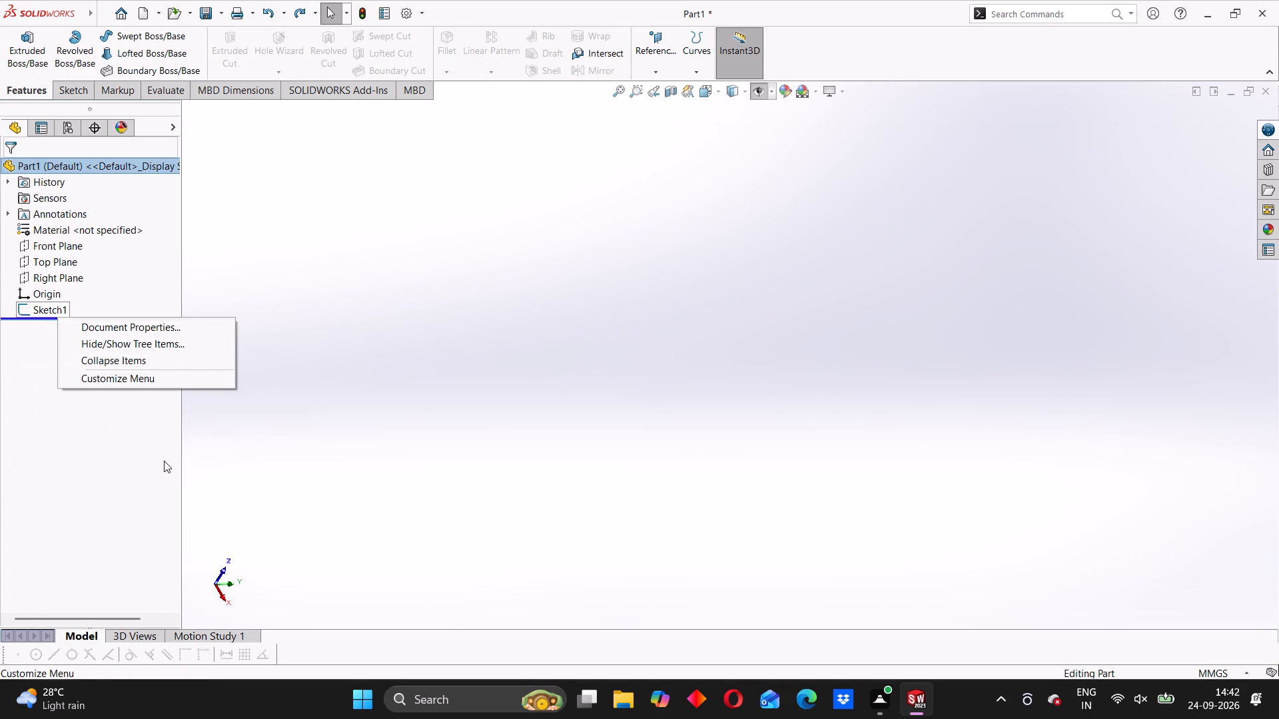
{"action": "left_click", "coordinate": [164, 461]}
{"action": "left_click", "coordinate": [41, 310]}
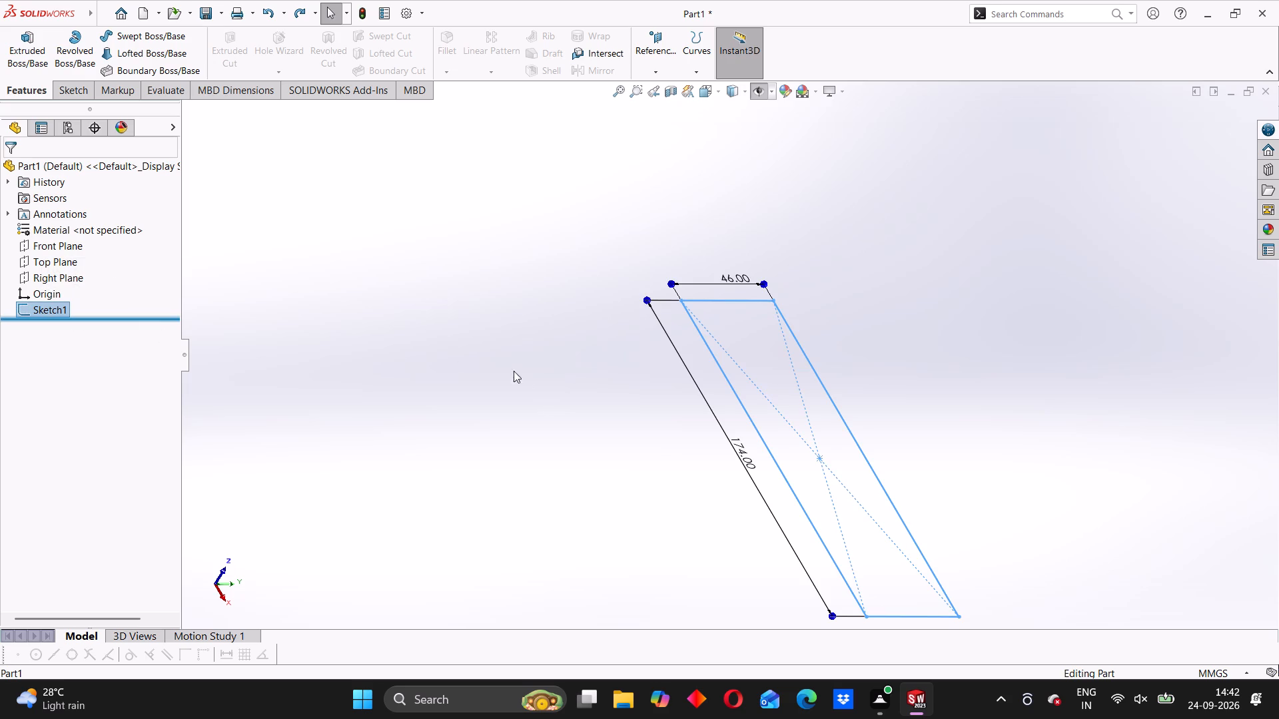
{"action": "scroll", "coordinate": [718, 519], "scroll_direction": "up", "scroll_amount": 3}
{"action": "right_click", "coordinate": [29, 307]}
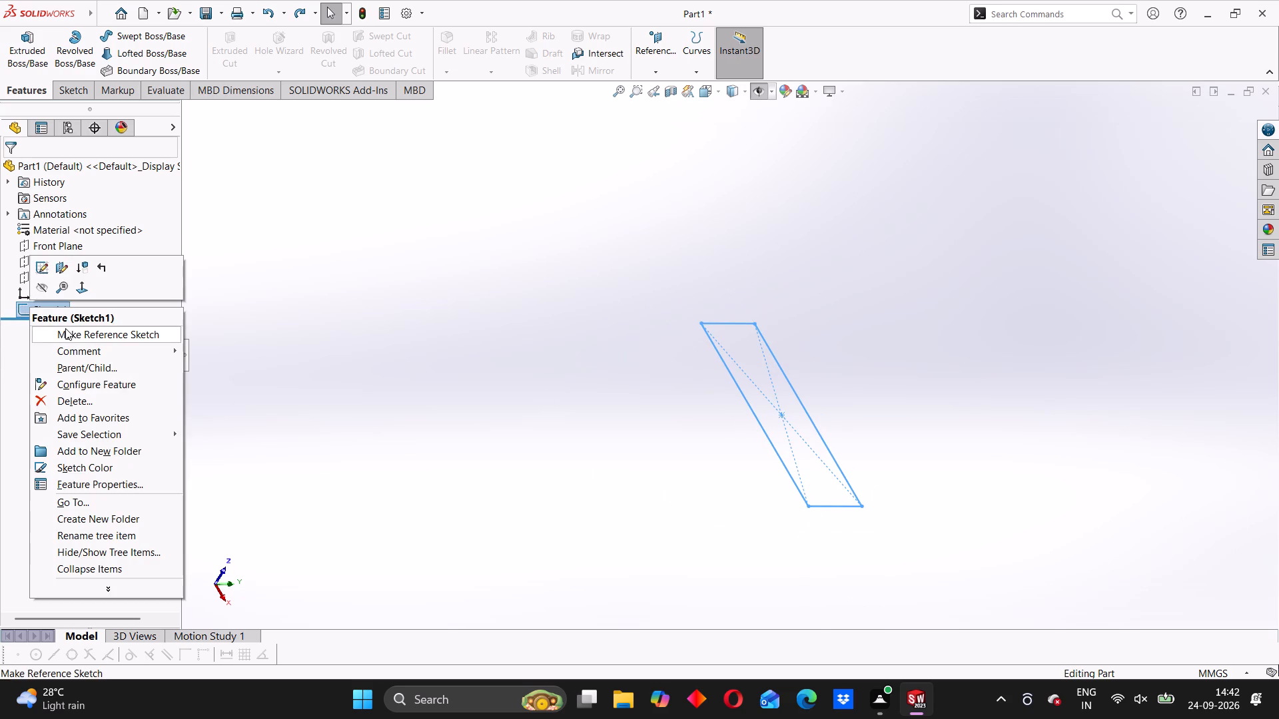
{"action": "left_click", "coordinate": [64, 397]}
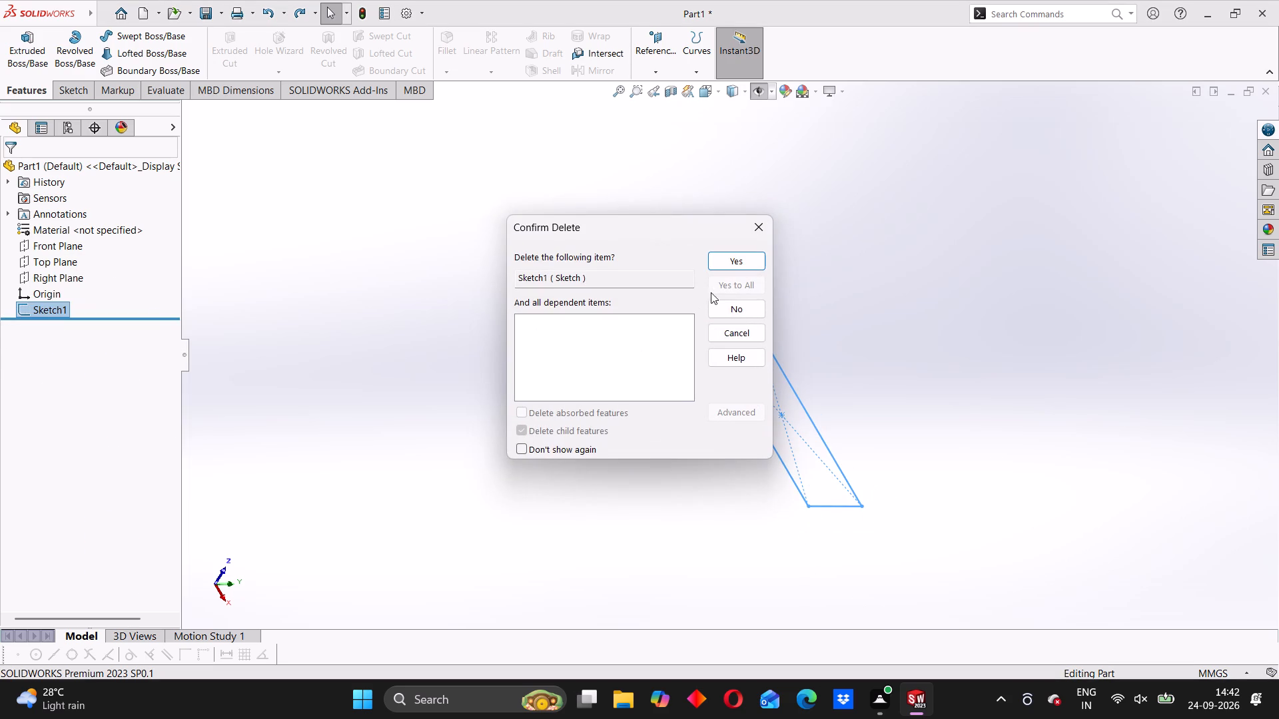
{"action": "left_click", "coordinate": [737, 266]}
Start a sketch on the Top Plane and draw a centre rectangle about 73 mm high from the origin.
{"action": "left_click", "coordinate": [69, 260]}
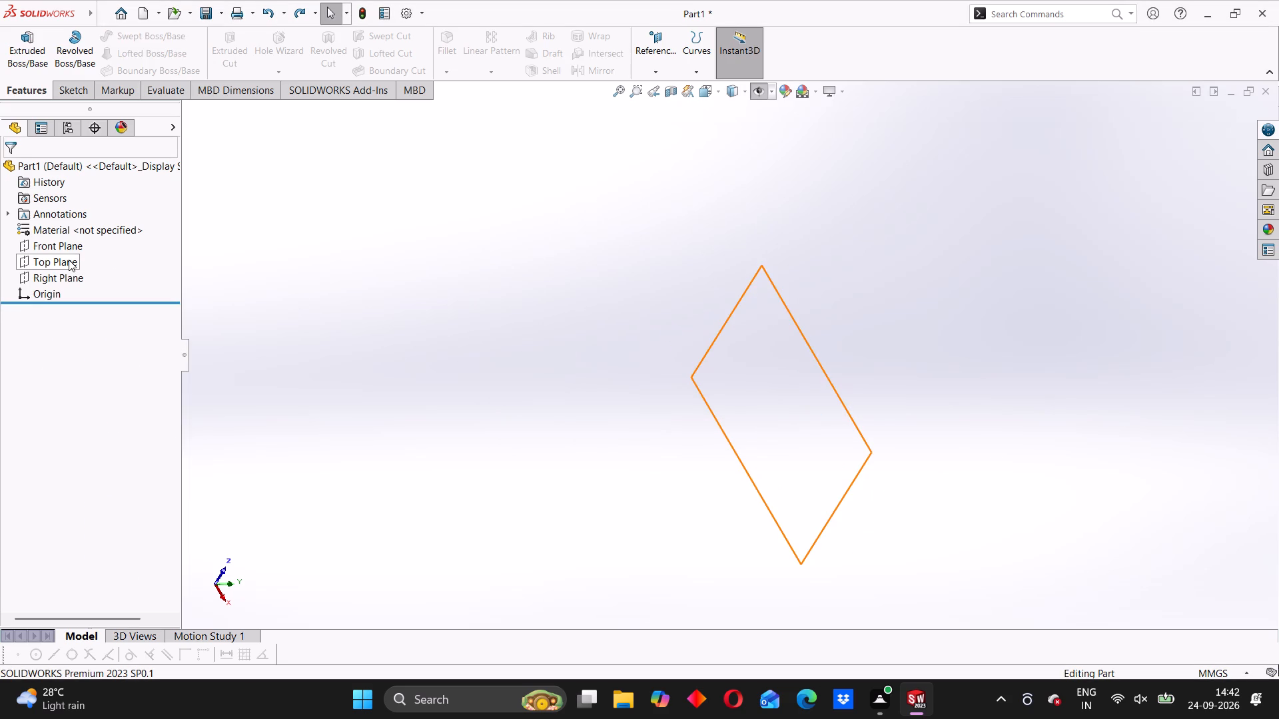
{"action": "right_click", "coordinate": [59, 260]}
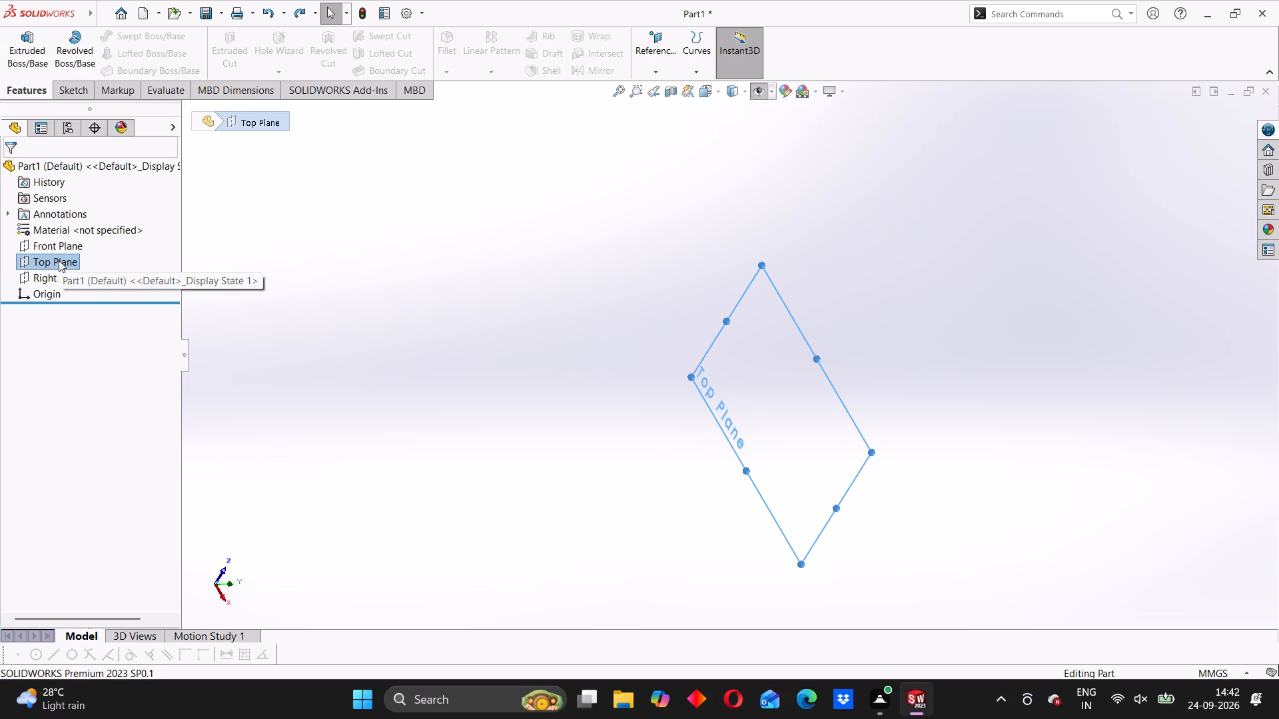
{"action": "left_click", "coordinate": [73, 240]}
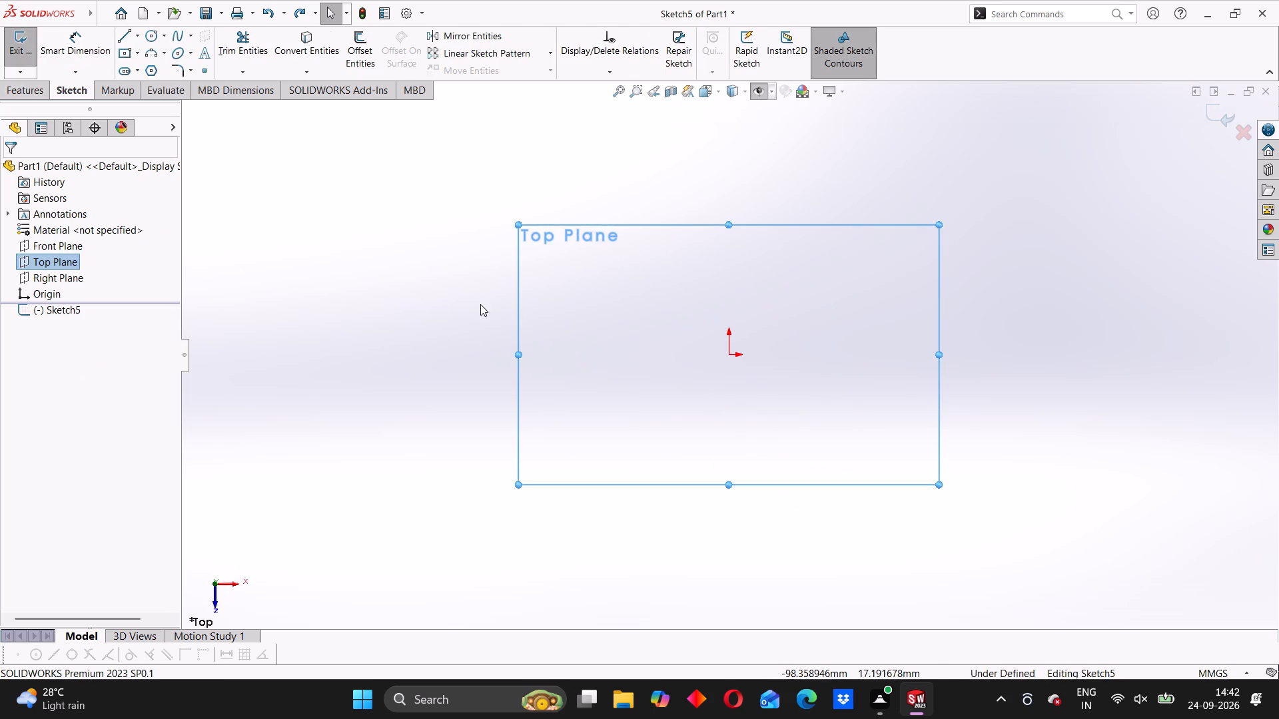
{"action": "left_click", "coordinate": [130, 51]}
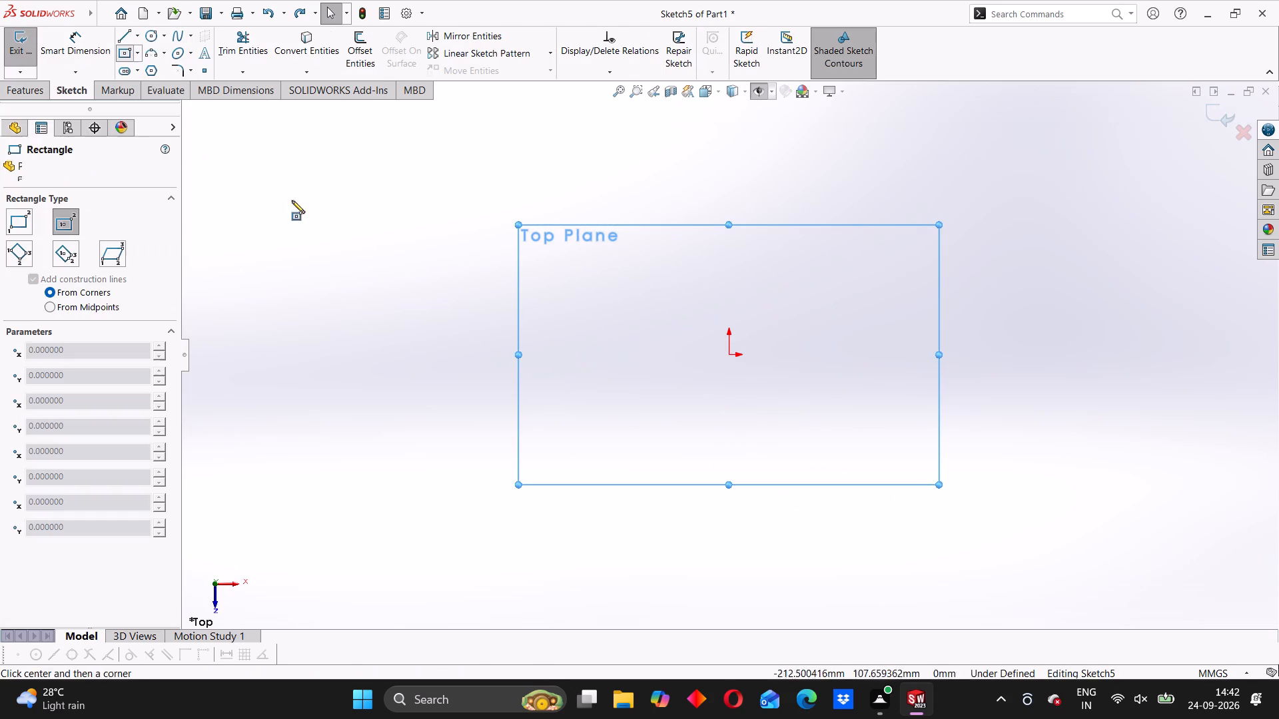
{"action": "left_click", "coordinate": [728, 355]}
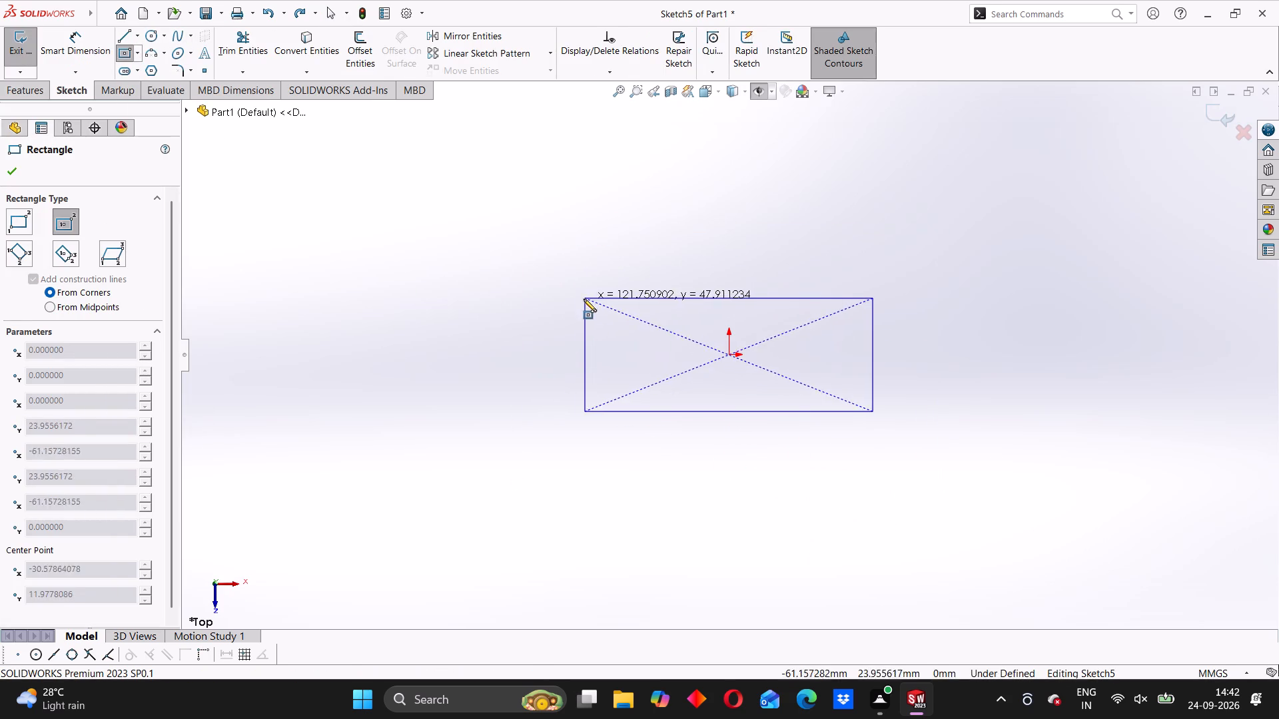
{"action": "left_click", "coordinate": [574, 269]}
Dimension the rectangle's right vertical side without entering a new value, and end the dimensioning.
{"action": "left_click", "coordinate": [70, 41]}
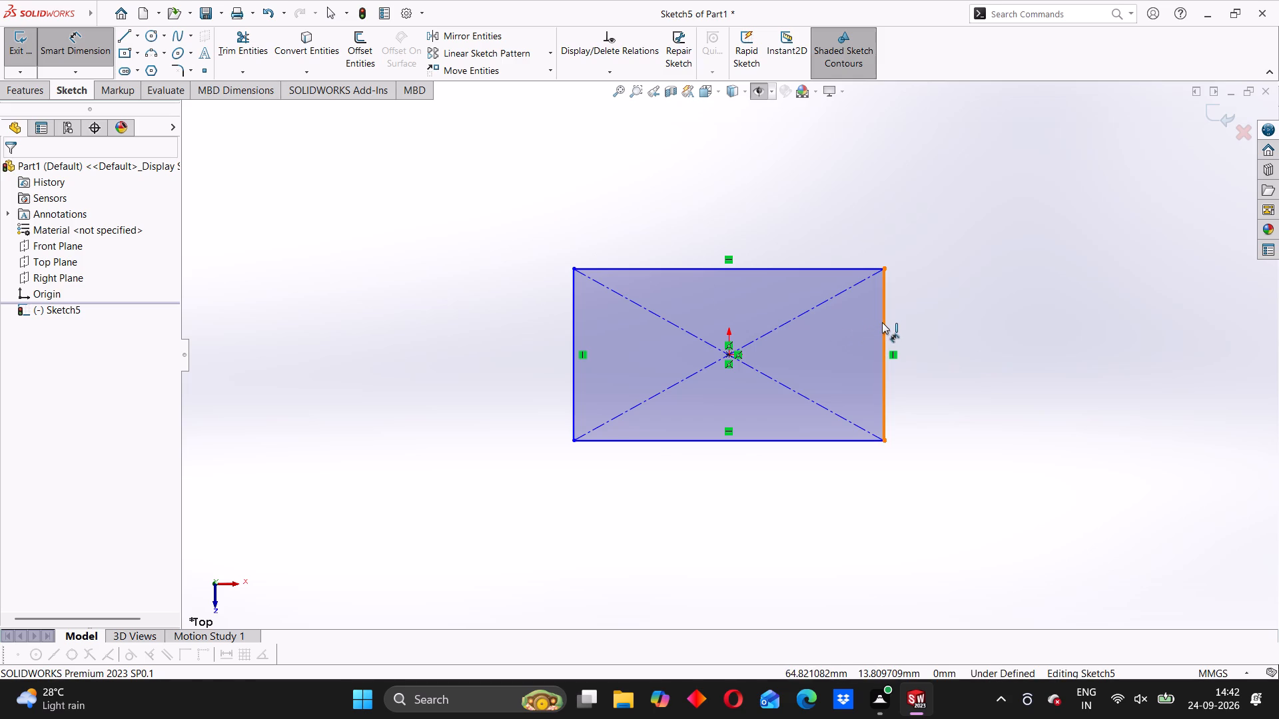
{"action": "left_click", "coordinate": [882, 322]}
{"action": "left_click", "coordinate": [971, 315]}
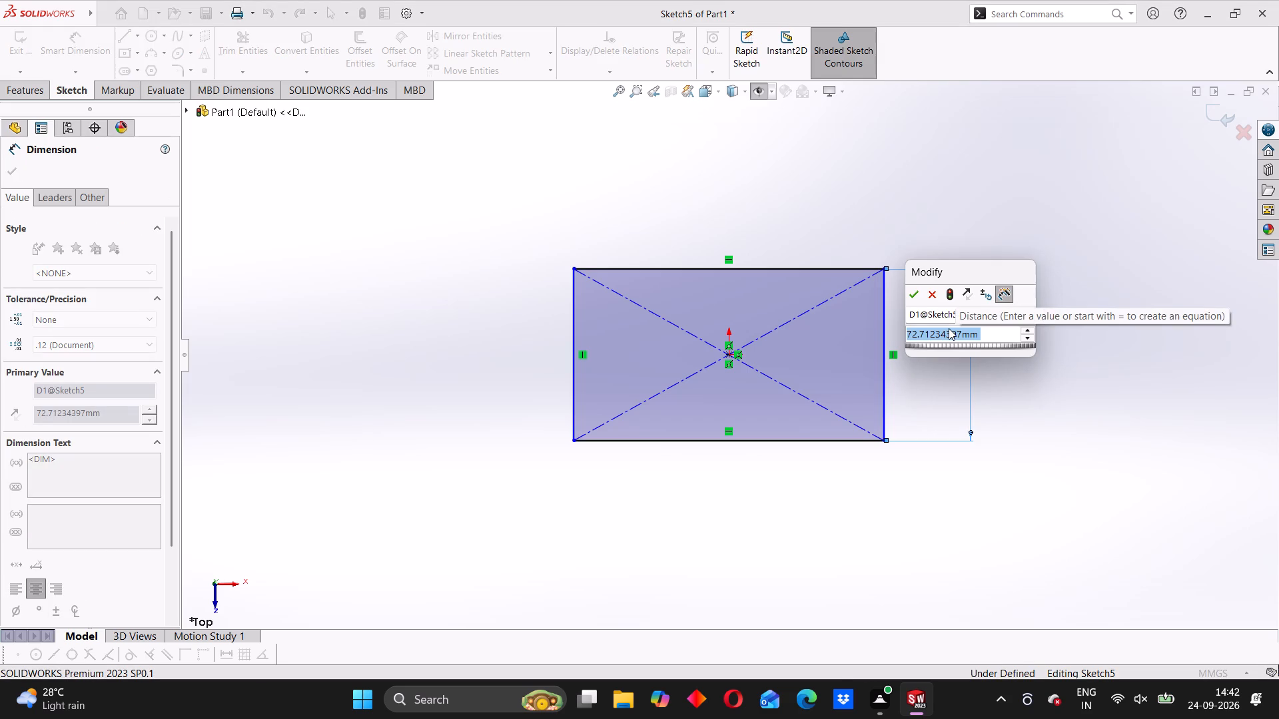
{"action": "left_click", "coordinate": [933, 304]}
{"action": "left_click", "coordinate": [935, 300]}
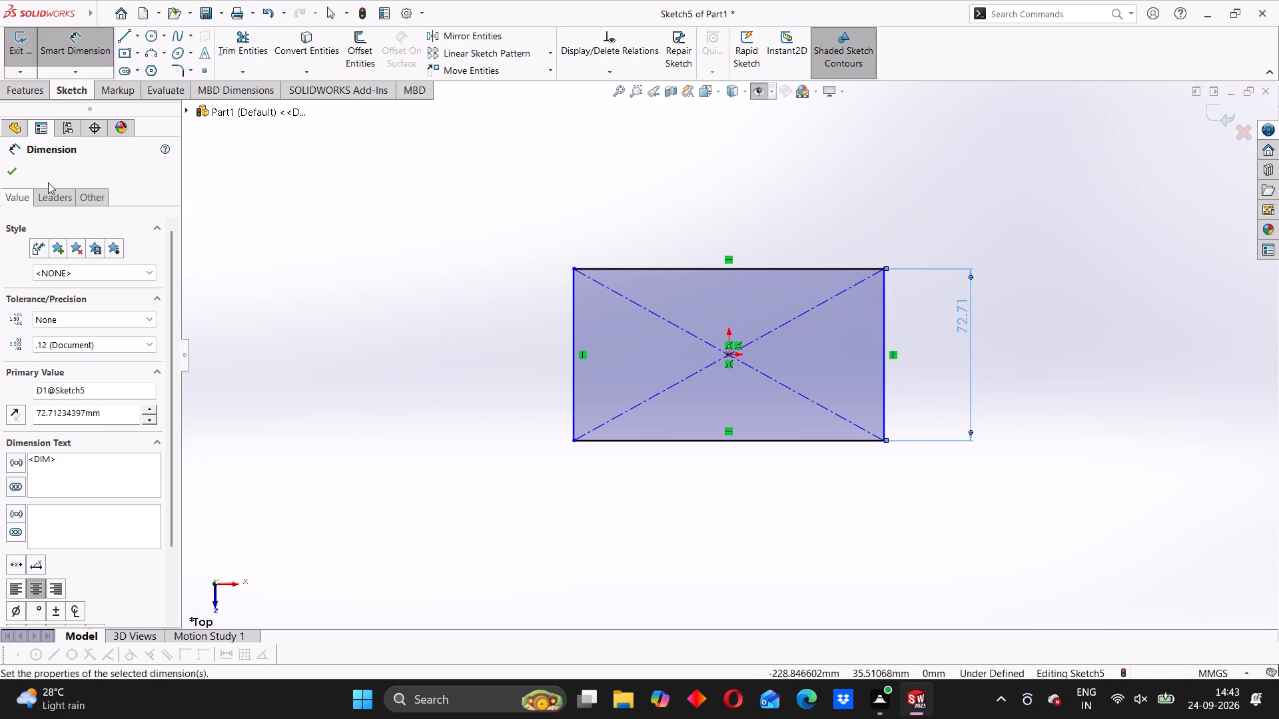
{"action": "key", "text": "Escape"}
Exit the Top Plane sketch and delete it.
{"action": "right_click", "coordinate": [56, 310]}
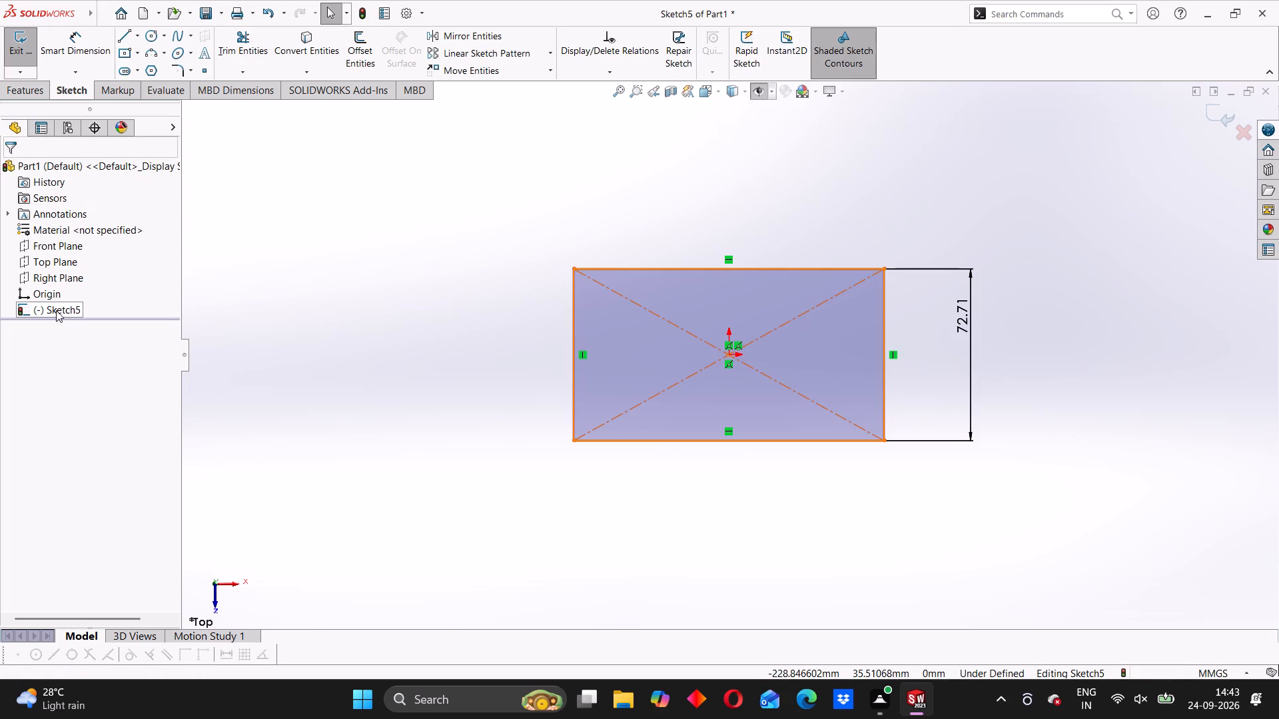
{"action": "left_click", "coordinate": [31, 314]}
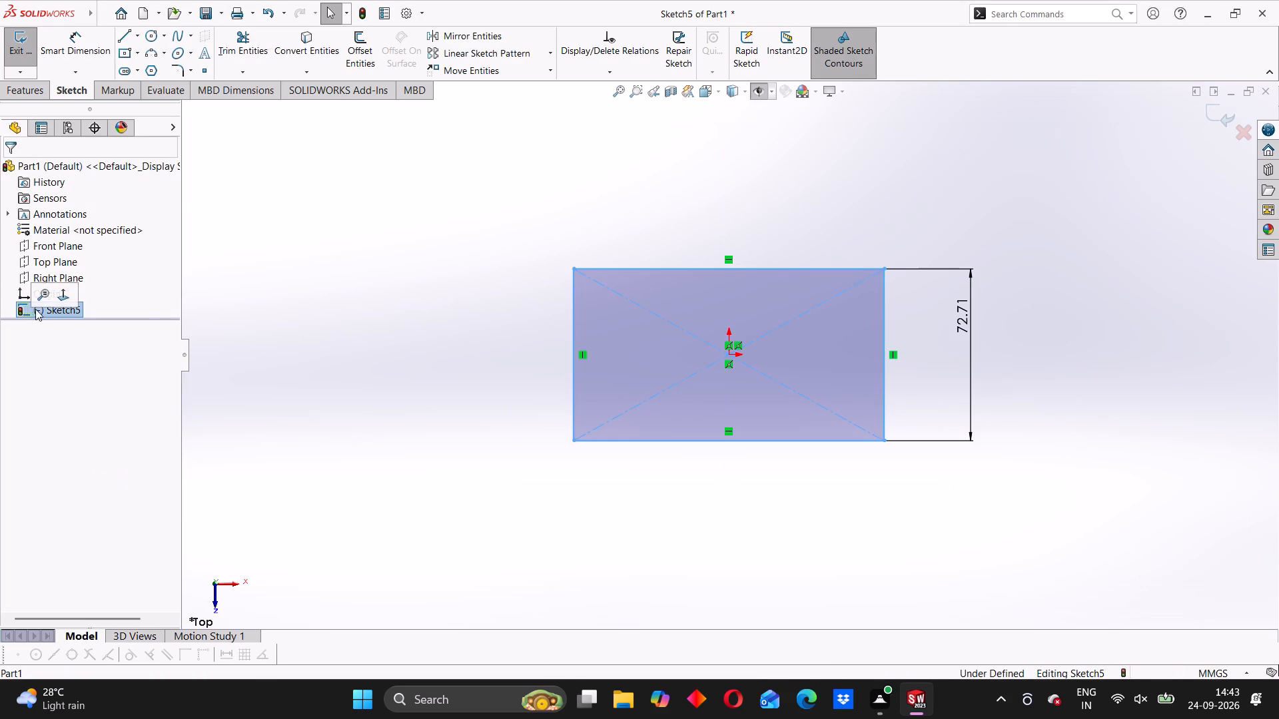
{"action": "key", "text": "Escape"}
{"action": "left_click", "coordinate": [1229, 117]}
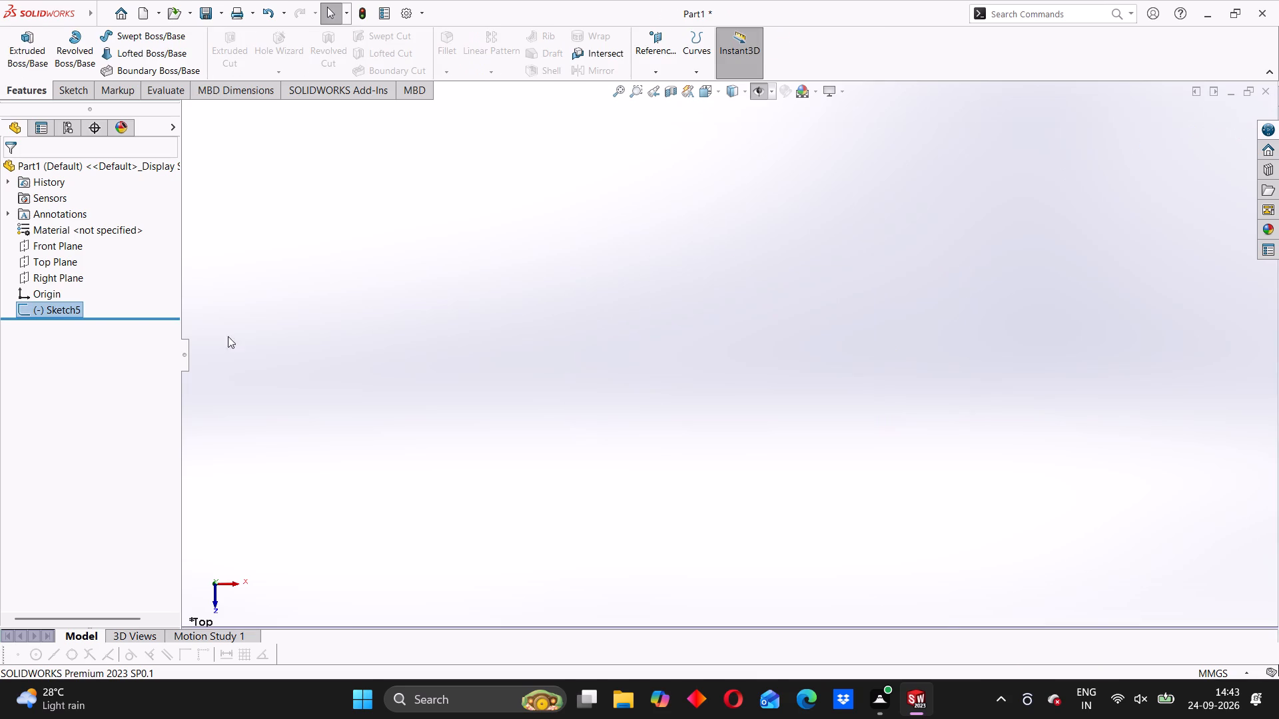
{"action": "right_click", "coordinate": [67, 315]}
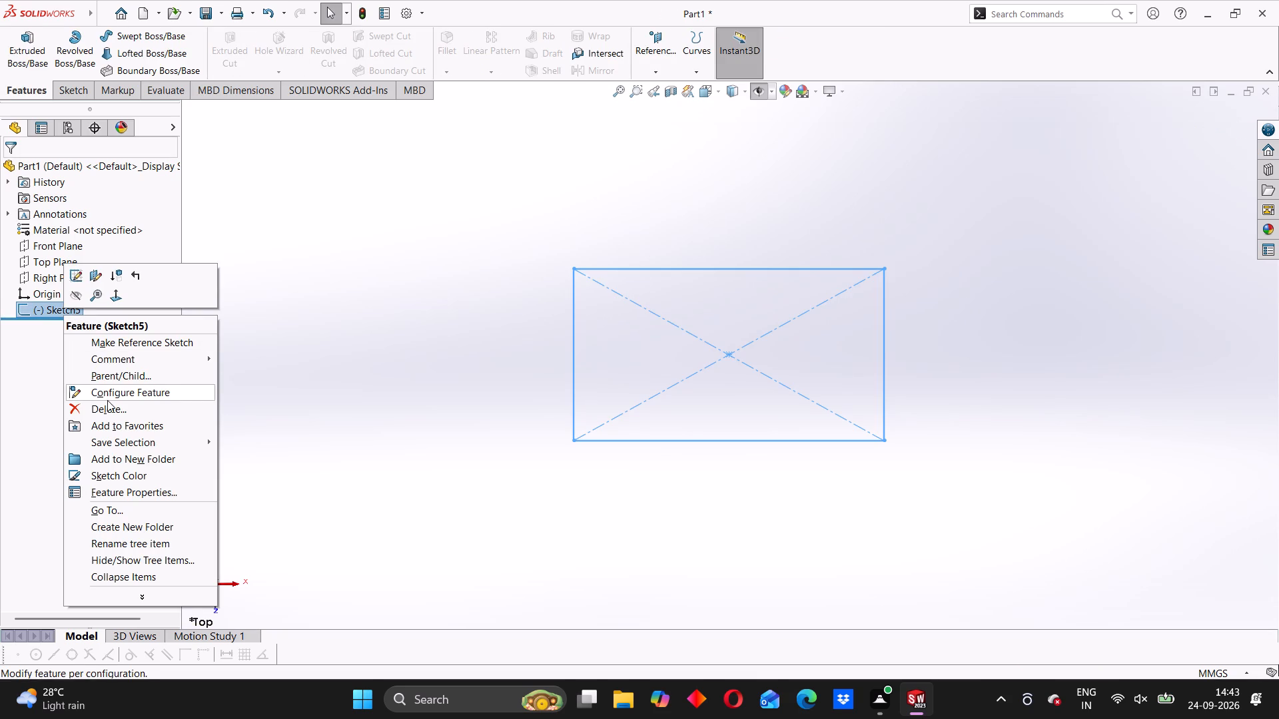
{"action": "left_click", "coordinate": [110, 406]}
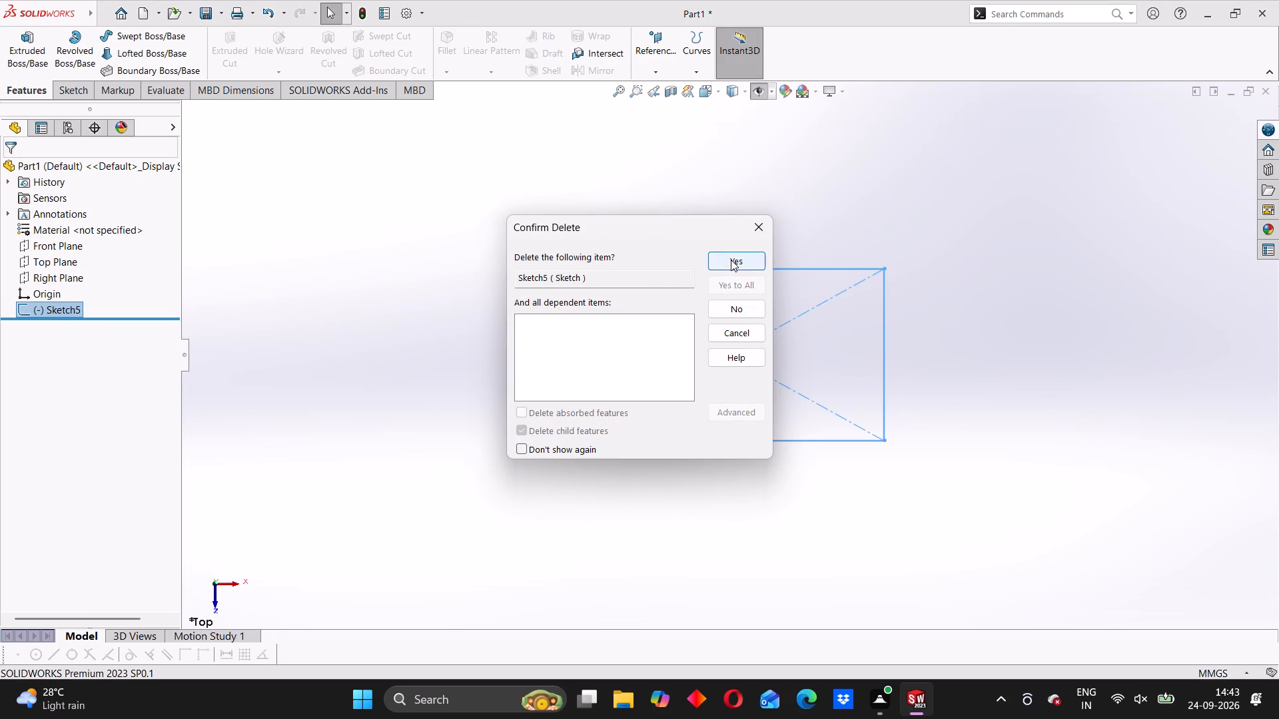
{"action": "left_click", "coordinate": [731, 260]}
Start a sketch on the Front Plane and draw a centre rectangle about 183 × 63 mm from the origin.
{"action": "left_click", "coordinate": [45, 247]}
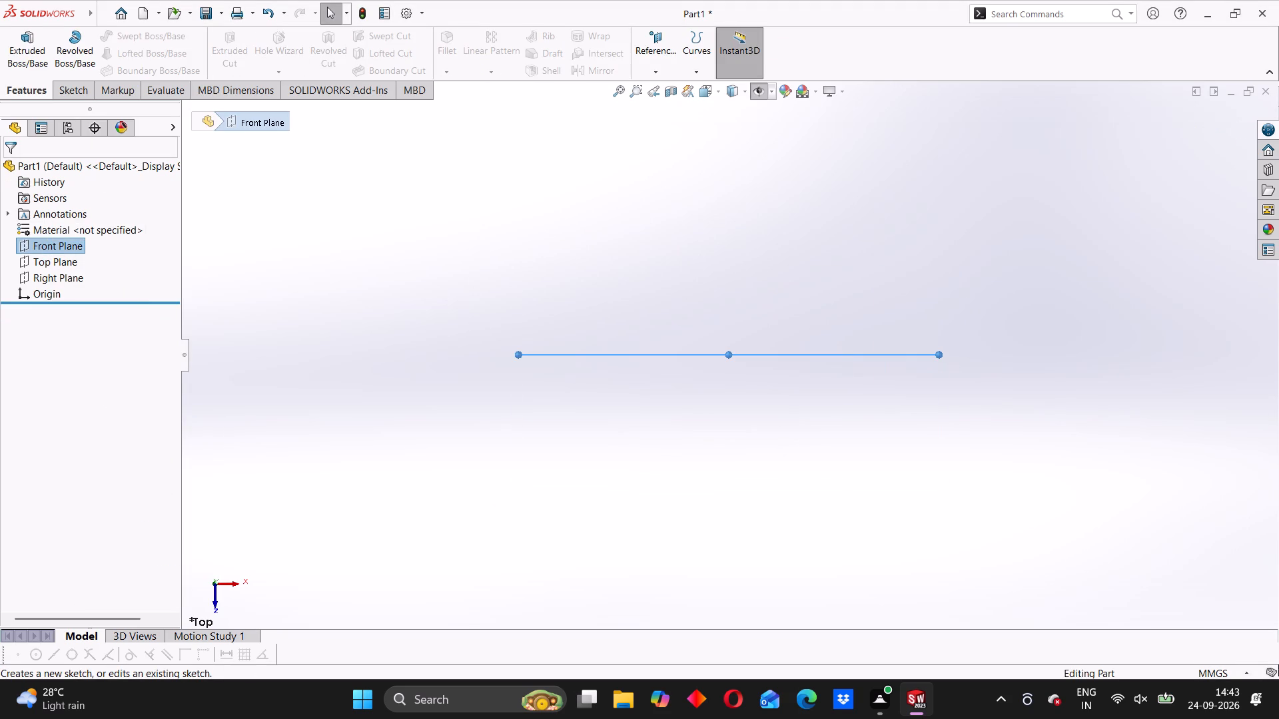
{"action": "left_click", "coordinate": [52, 246]}
{"action": "left_click", "coordinate": [62, 226]}
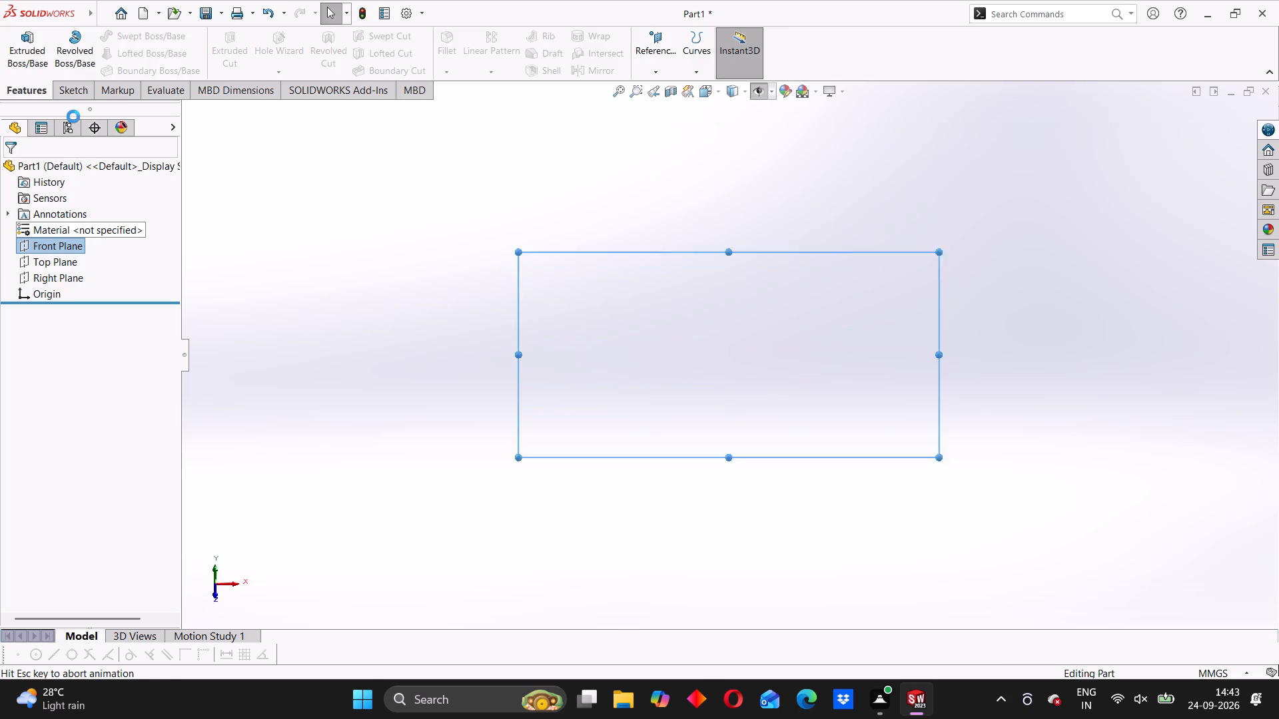
{"action": "left_click", "coordinate": [127, 53]}
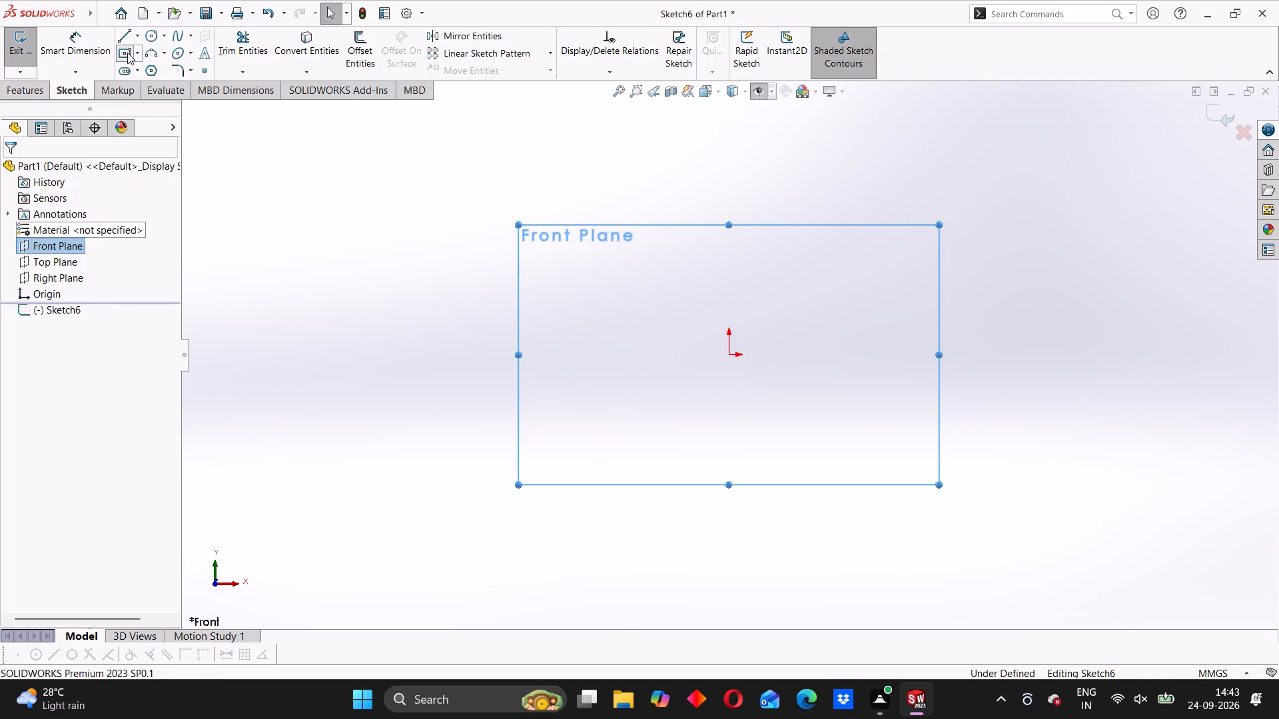
{"action": "left_click", "coordinate": [730, 354]}
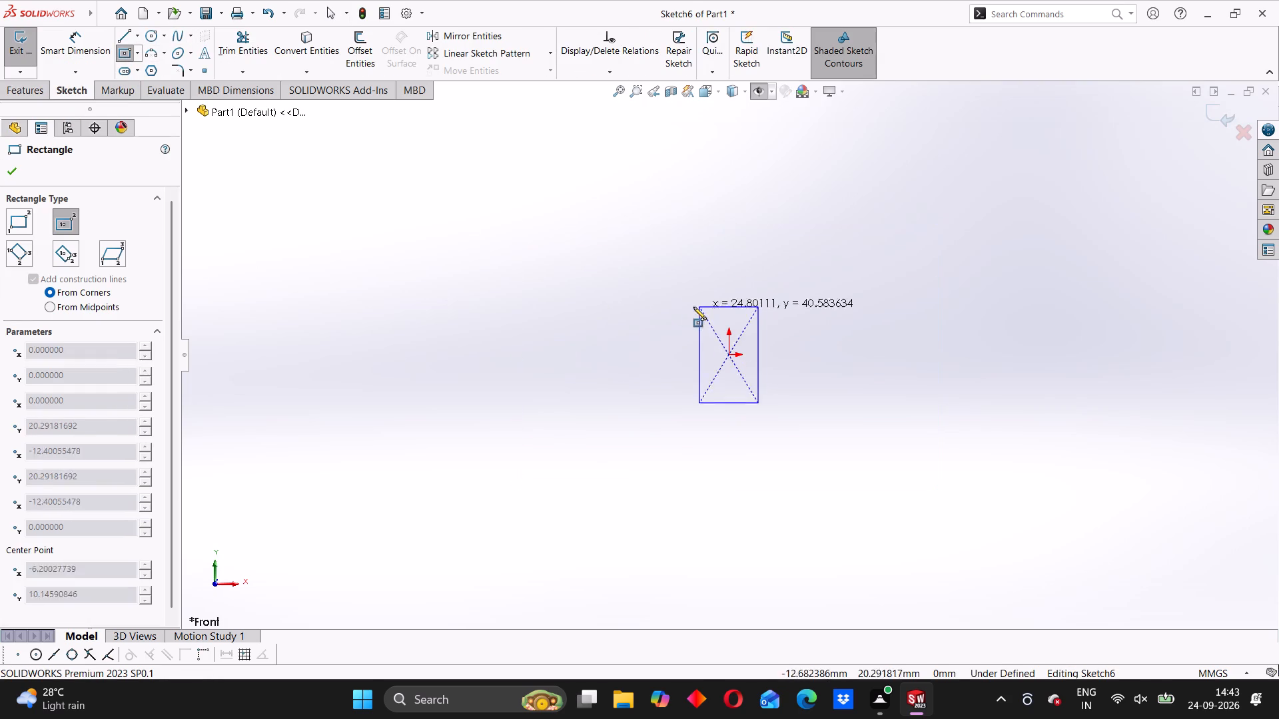
{"action": "left_click", "coordinate": [512, 281]}
Dimension the rectangle as 18 mm high and 174 mm wide.
{"action": "left_click", "coordinate": [89, 51]}
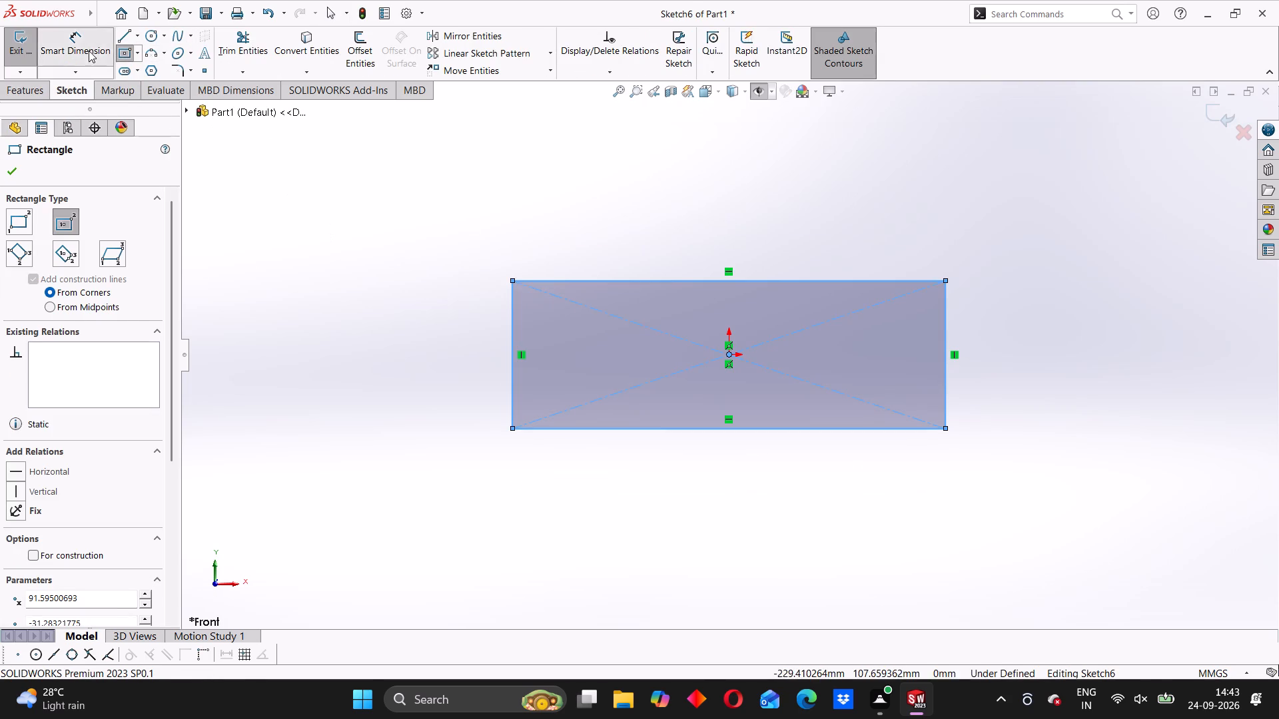
{"action": "left_click", "coordinate": [949, 338]}
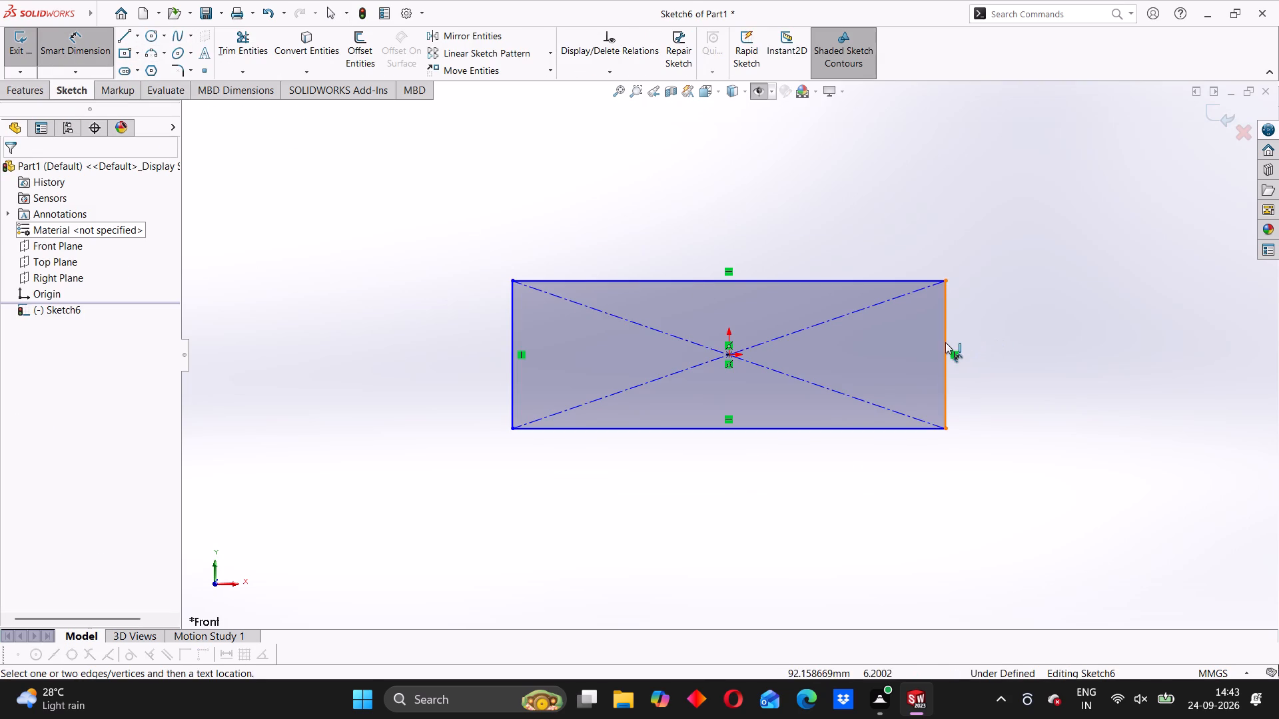
{"action": "left_click", "coordinate": [945, 343]}
{"action": "left_click", "coordinate": [990, 345]}
{"action": "type", "text": "18"}
{"action": "key", "text": "Return"}
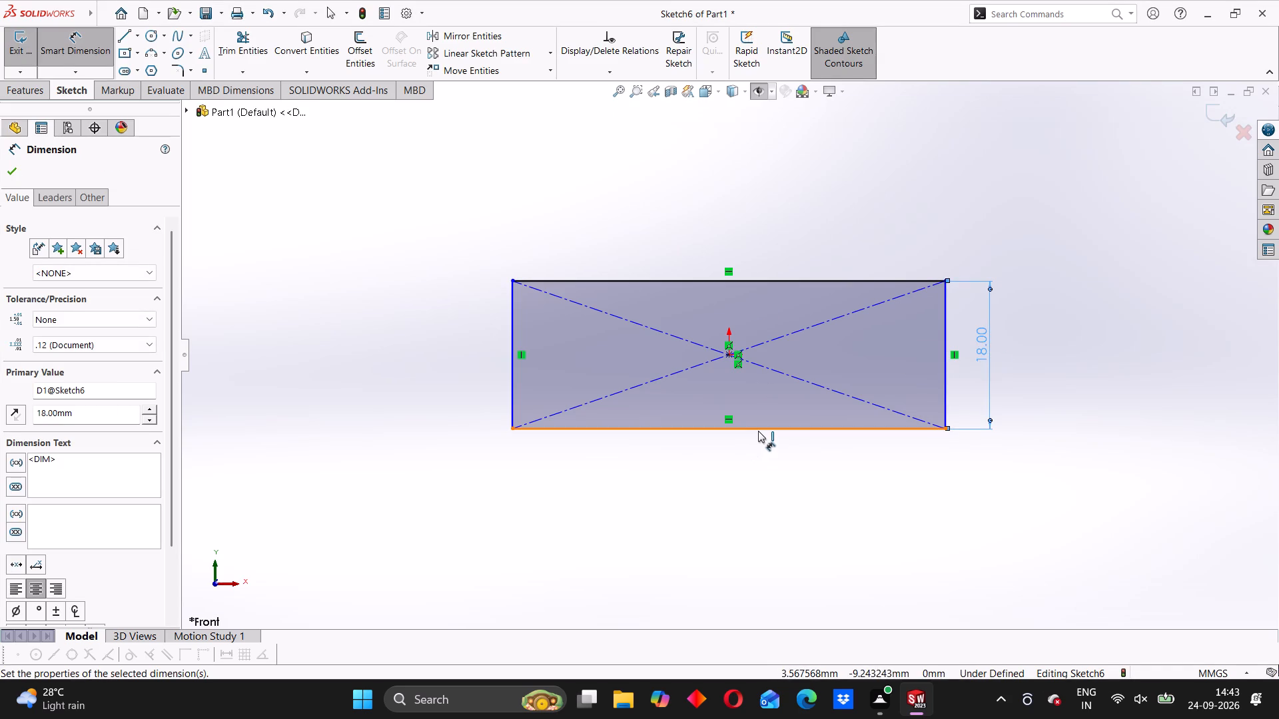
{"action": "left_click", "coordinate": [758, 431]}
{"action": "left_click", "coordinate": [754, 481]}
{"action": "type", "text": "174"}
{"action": "key", "text": "Return"}
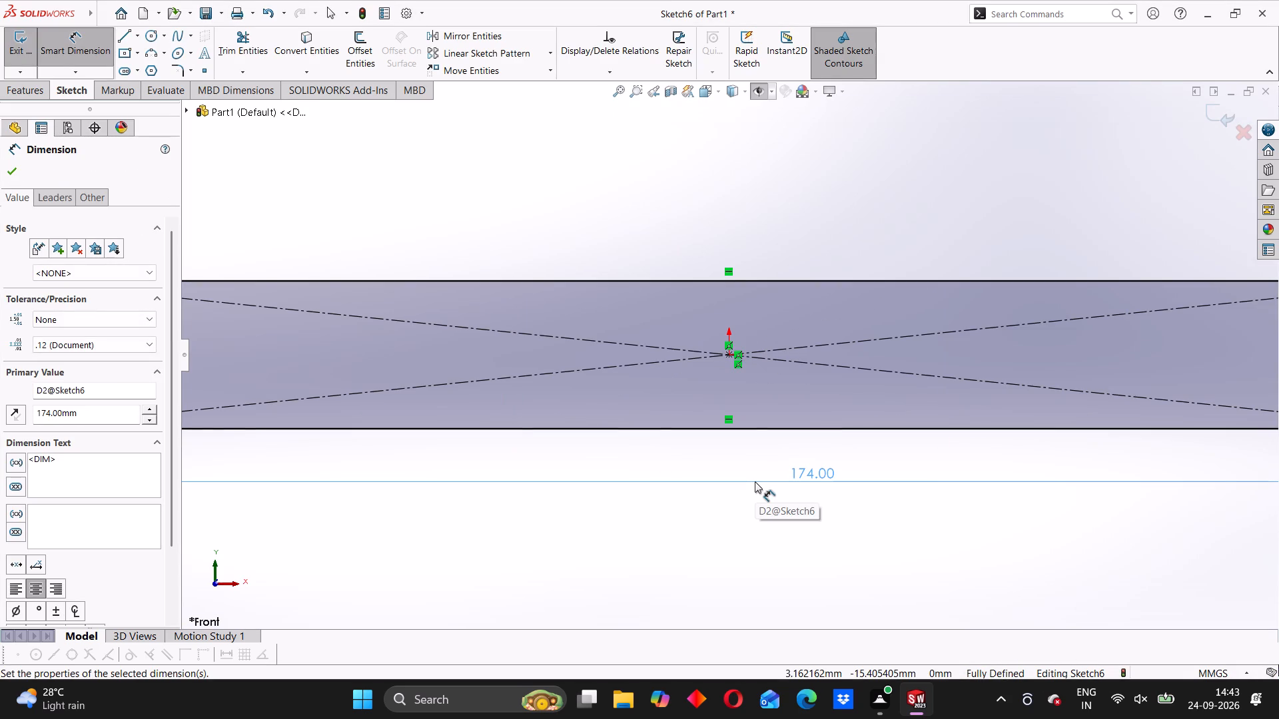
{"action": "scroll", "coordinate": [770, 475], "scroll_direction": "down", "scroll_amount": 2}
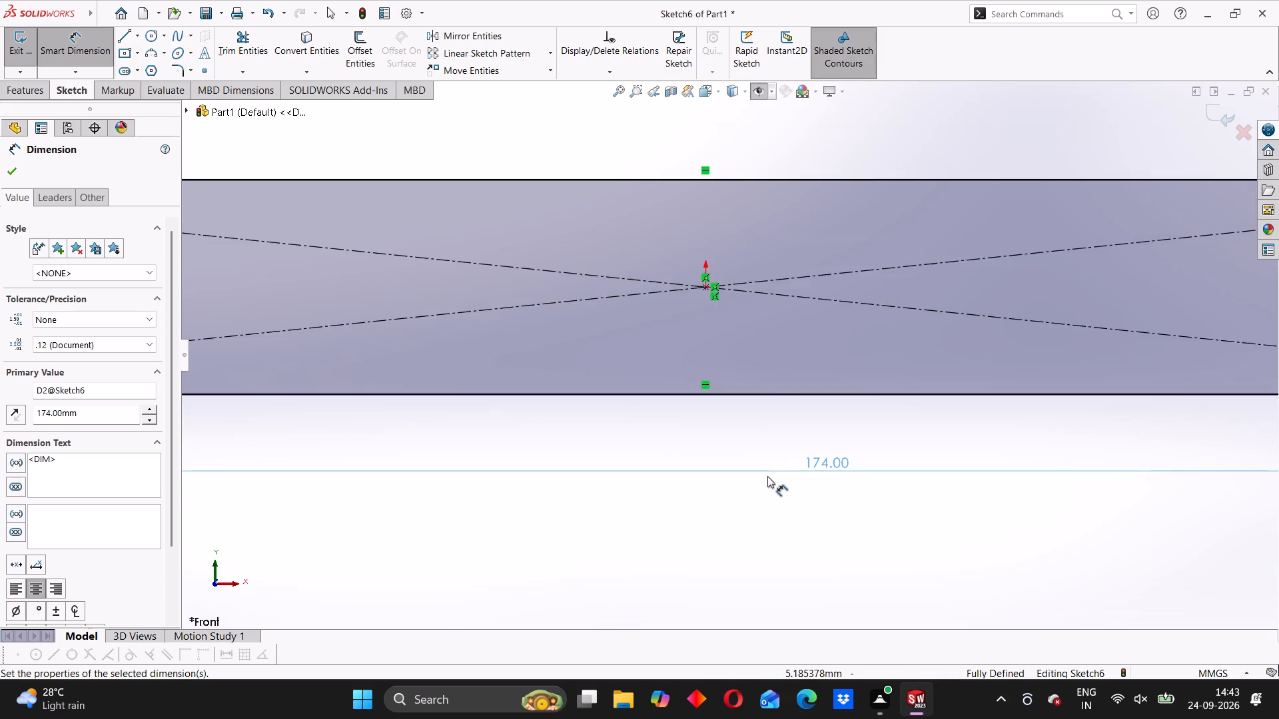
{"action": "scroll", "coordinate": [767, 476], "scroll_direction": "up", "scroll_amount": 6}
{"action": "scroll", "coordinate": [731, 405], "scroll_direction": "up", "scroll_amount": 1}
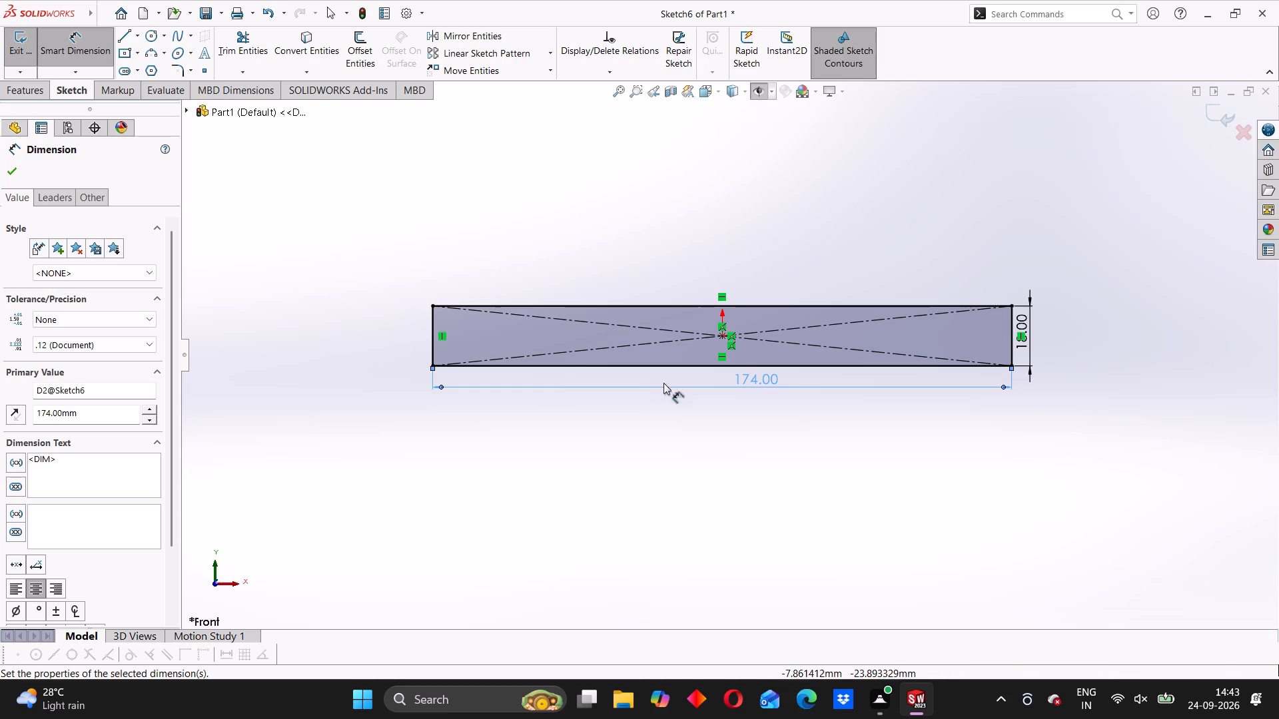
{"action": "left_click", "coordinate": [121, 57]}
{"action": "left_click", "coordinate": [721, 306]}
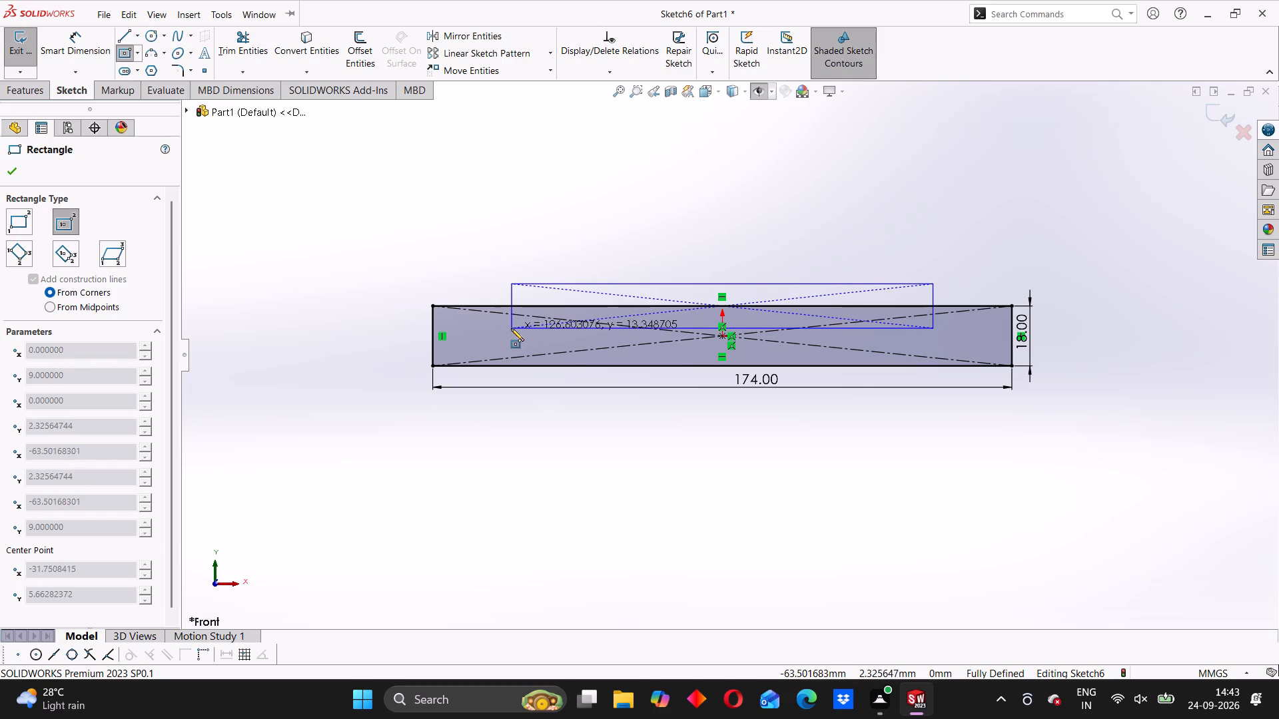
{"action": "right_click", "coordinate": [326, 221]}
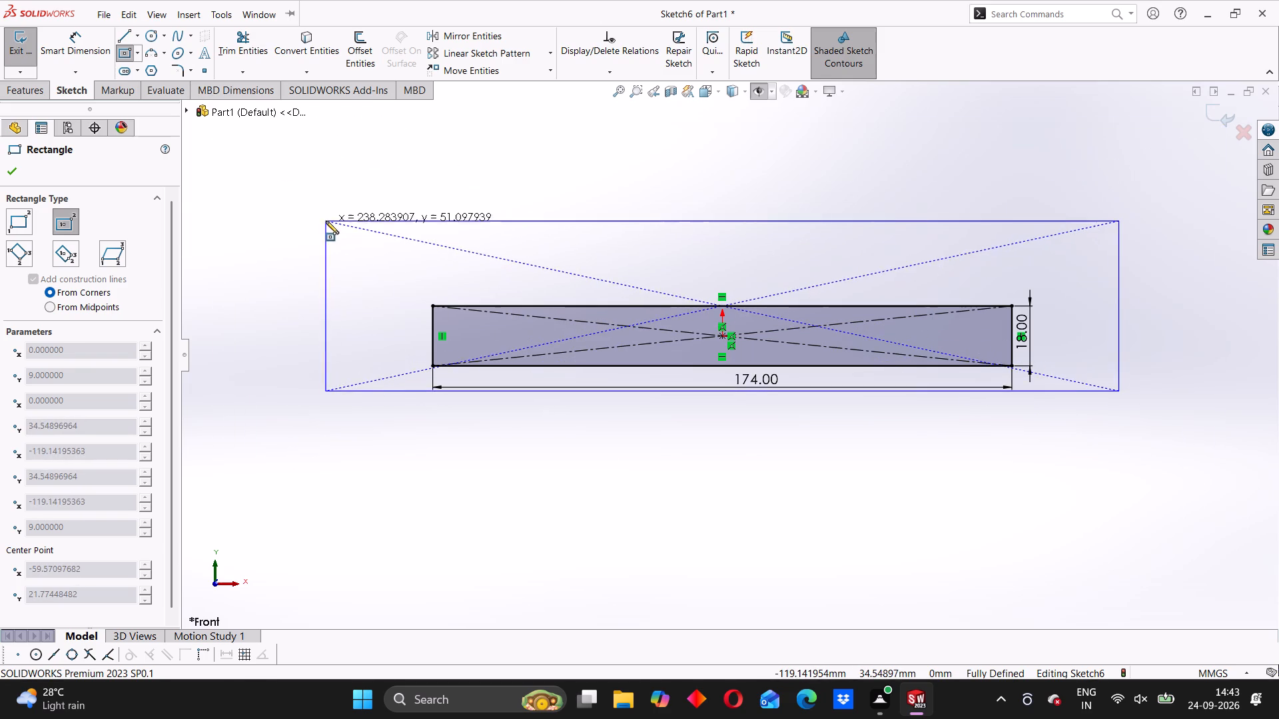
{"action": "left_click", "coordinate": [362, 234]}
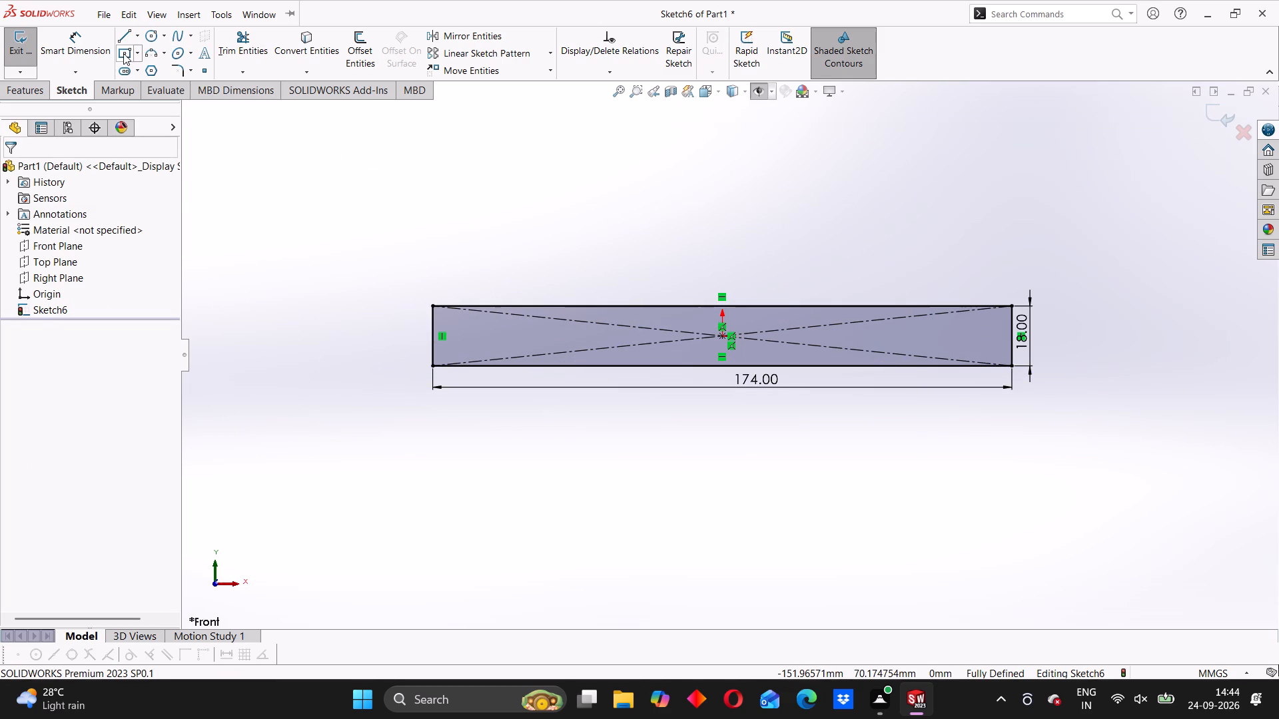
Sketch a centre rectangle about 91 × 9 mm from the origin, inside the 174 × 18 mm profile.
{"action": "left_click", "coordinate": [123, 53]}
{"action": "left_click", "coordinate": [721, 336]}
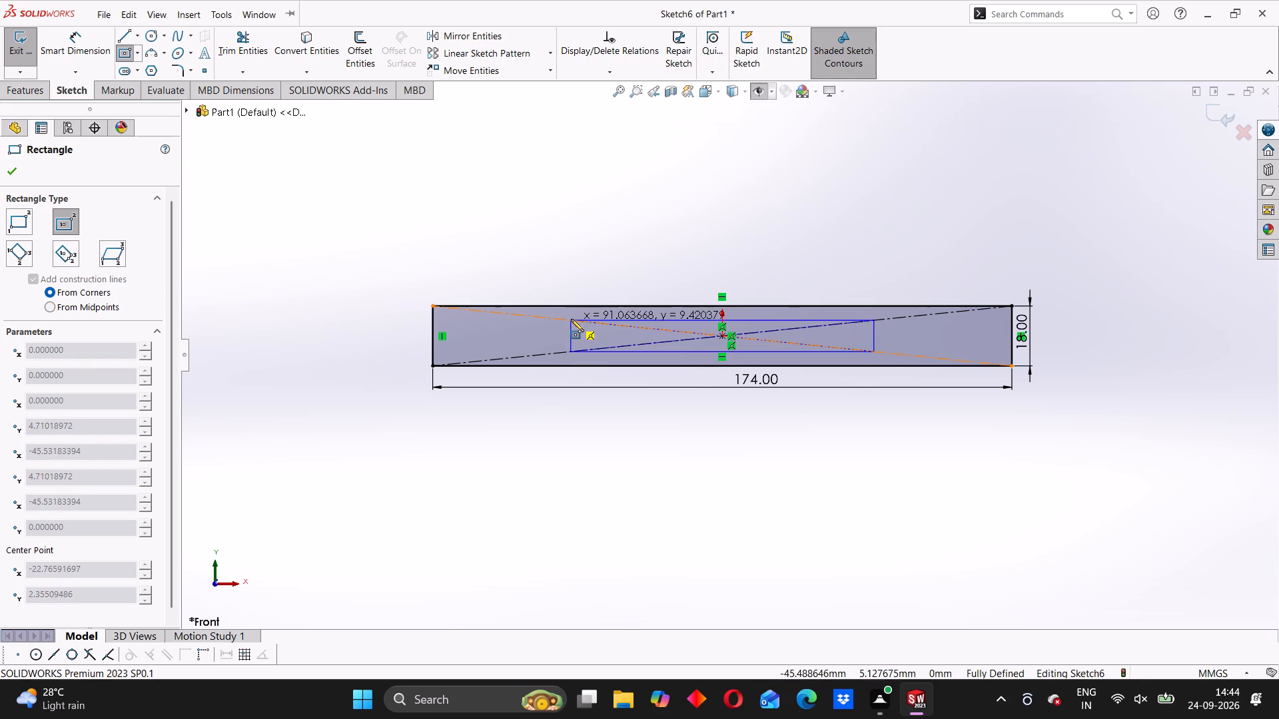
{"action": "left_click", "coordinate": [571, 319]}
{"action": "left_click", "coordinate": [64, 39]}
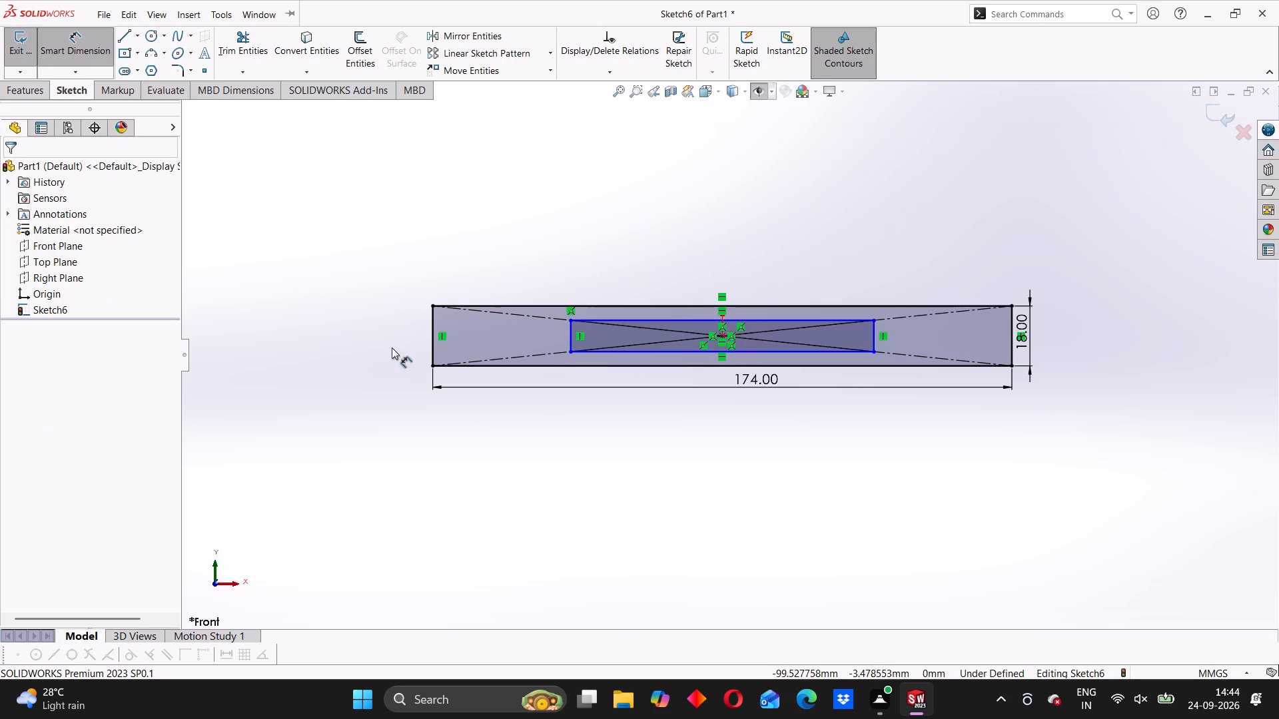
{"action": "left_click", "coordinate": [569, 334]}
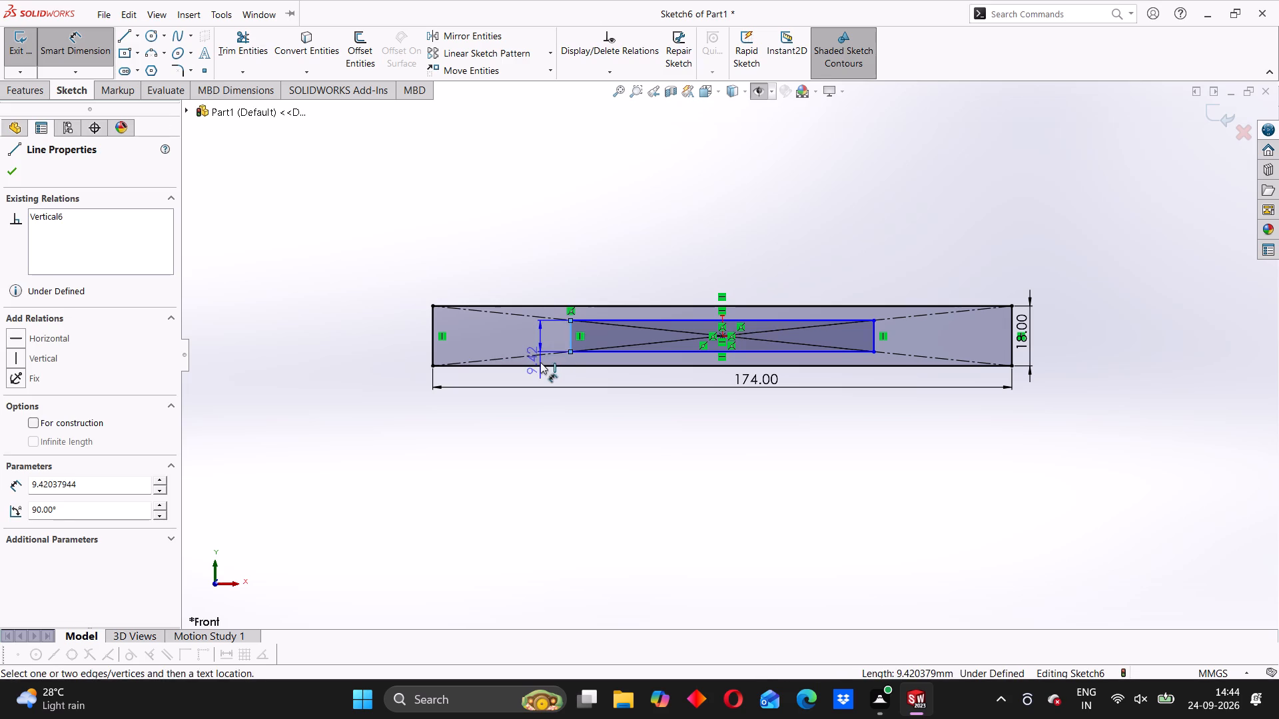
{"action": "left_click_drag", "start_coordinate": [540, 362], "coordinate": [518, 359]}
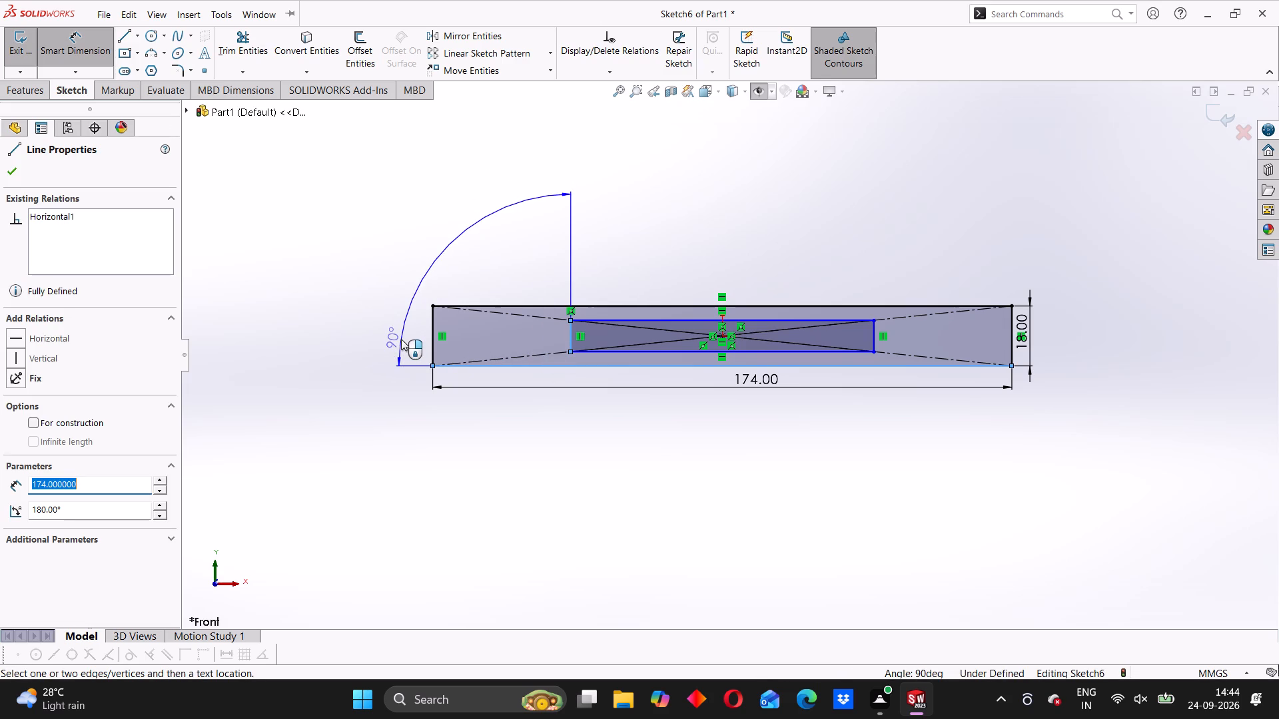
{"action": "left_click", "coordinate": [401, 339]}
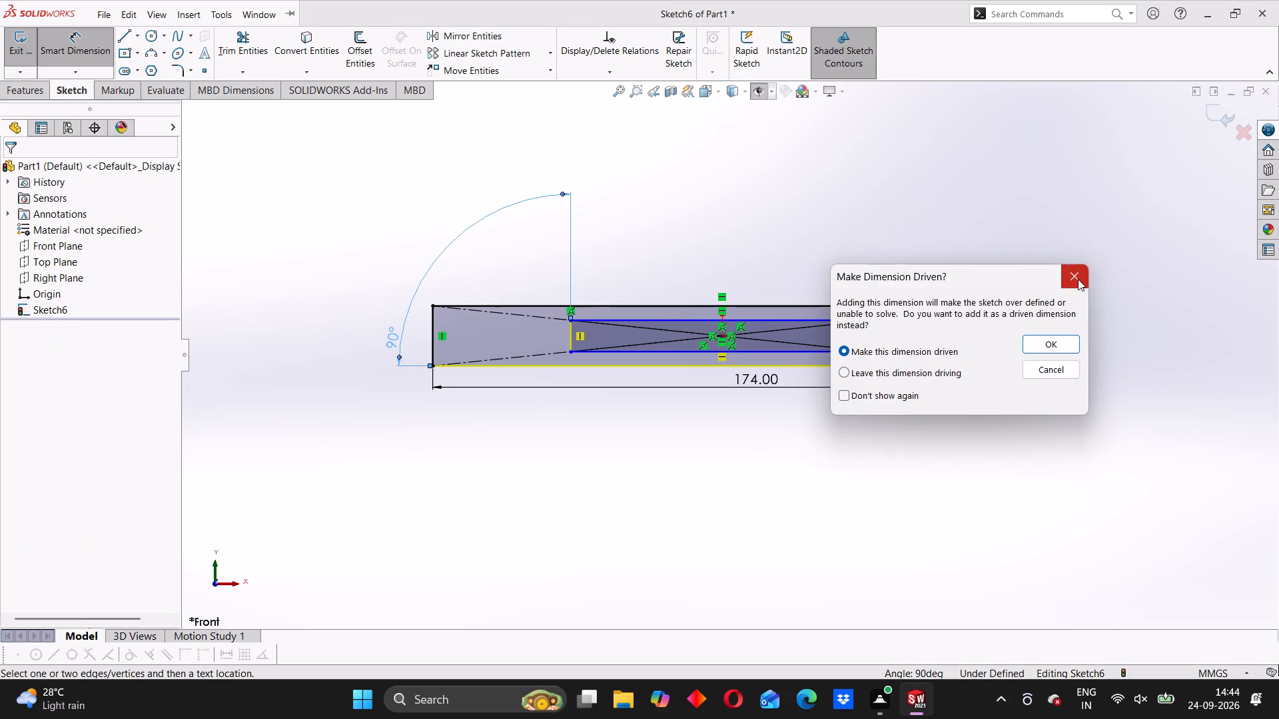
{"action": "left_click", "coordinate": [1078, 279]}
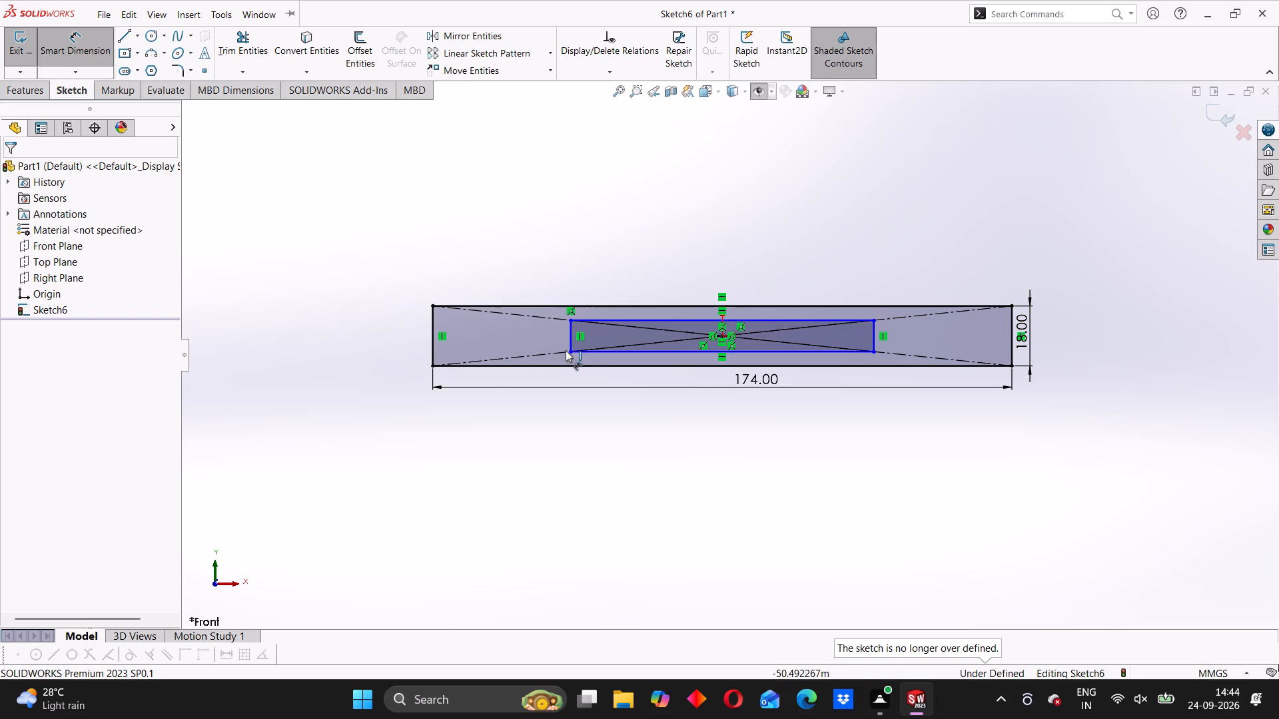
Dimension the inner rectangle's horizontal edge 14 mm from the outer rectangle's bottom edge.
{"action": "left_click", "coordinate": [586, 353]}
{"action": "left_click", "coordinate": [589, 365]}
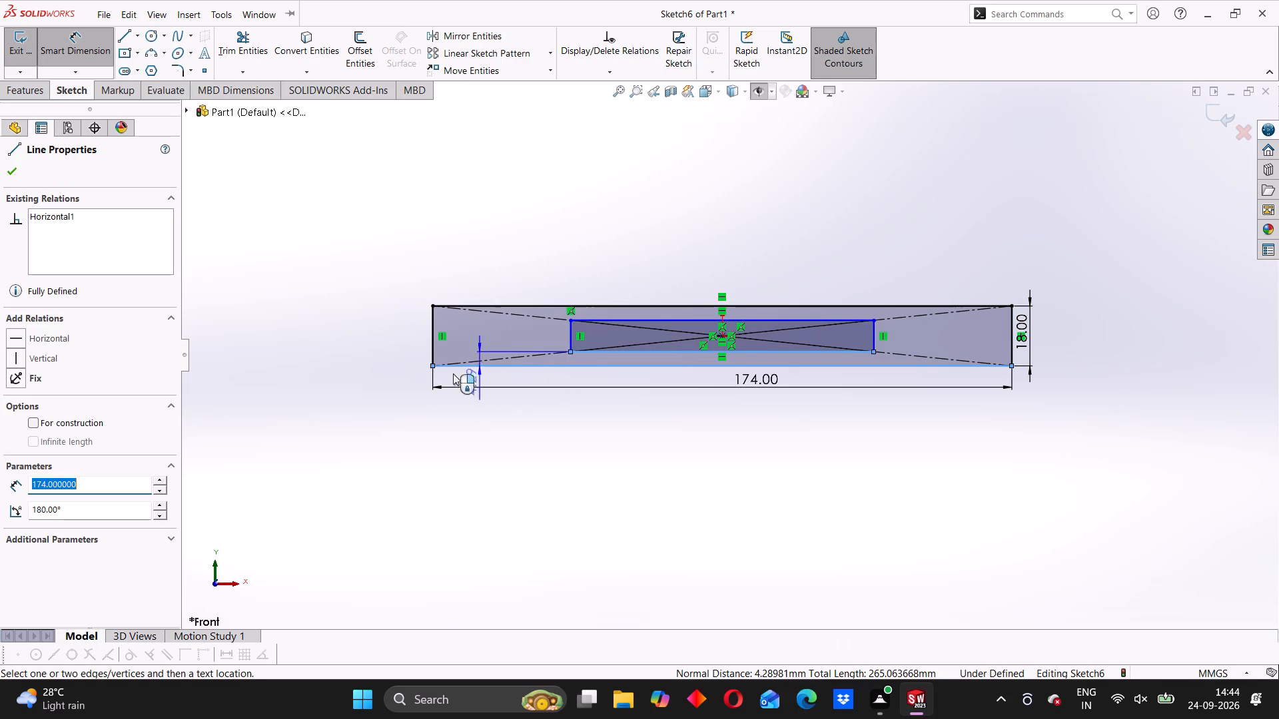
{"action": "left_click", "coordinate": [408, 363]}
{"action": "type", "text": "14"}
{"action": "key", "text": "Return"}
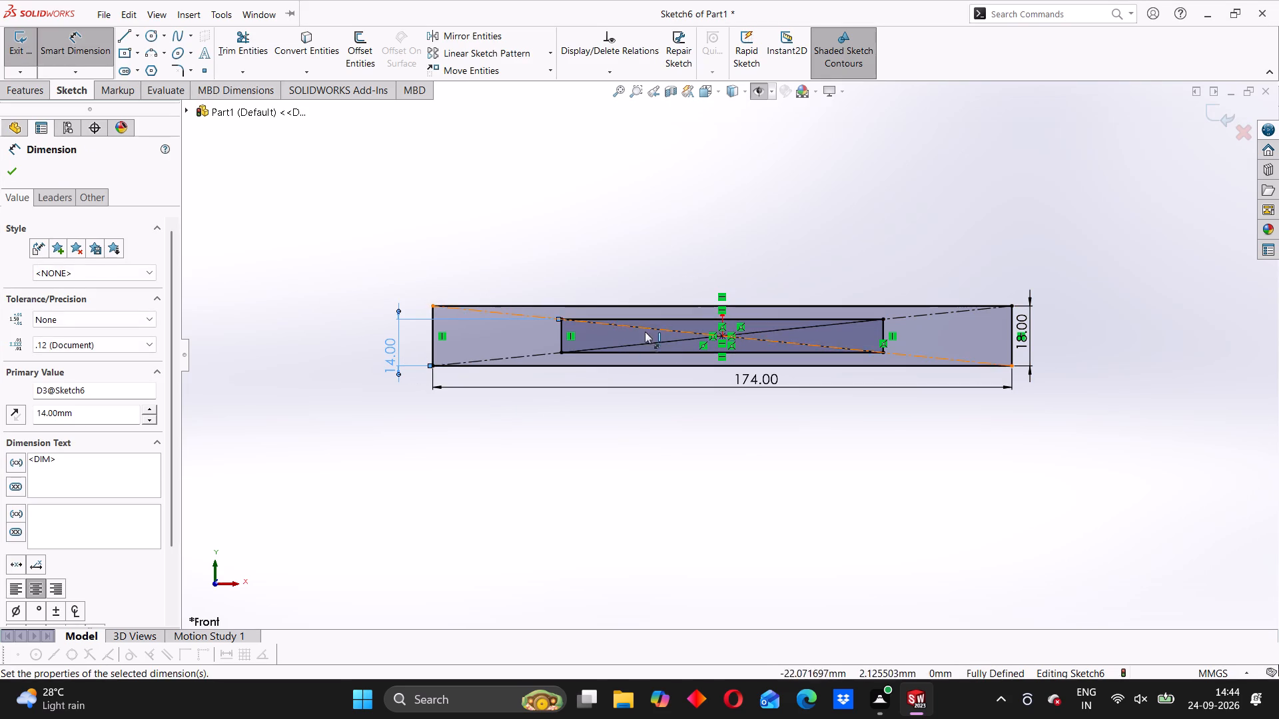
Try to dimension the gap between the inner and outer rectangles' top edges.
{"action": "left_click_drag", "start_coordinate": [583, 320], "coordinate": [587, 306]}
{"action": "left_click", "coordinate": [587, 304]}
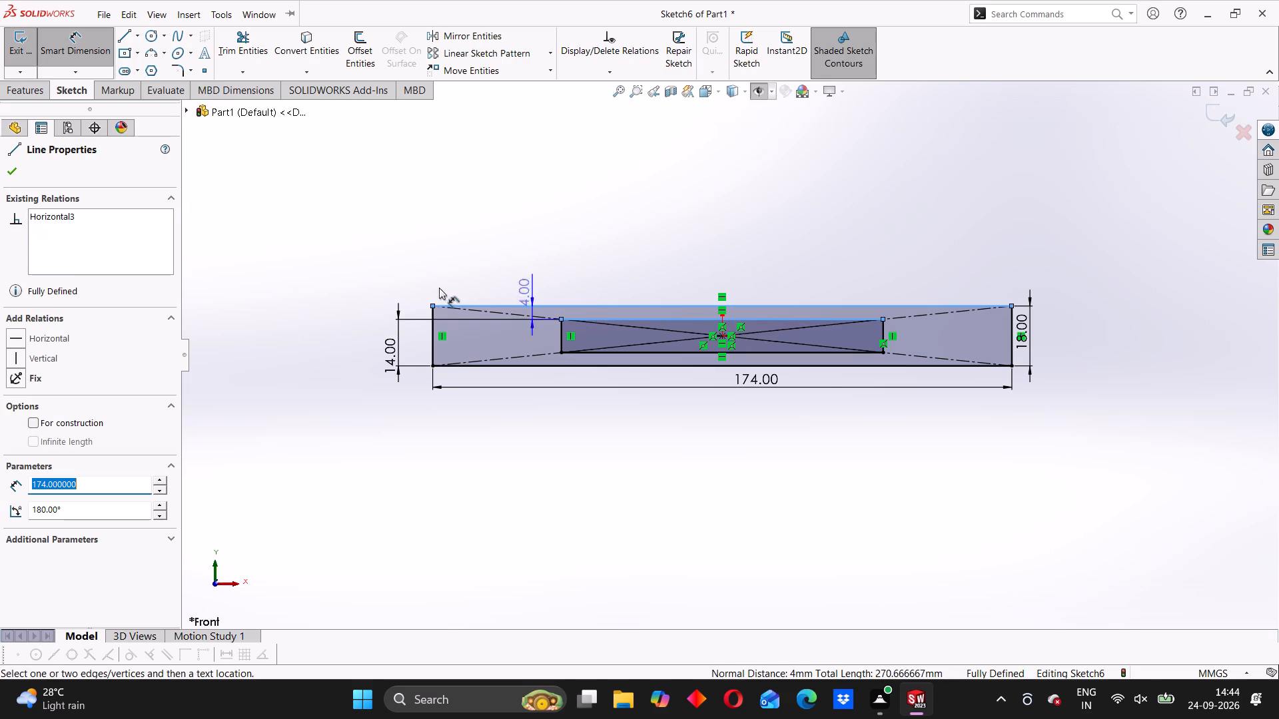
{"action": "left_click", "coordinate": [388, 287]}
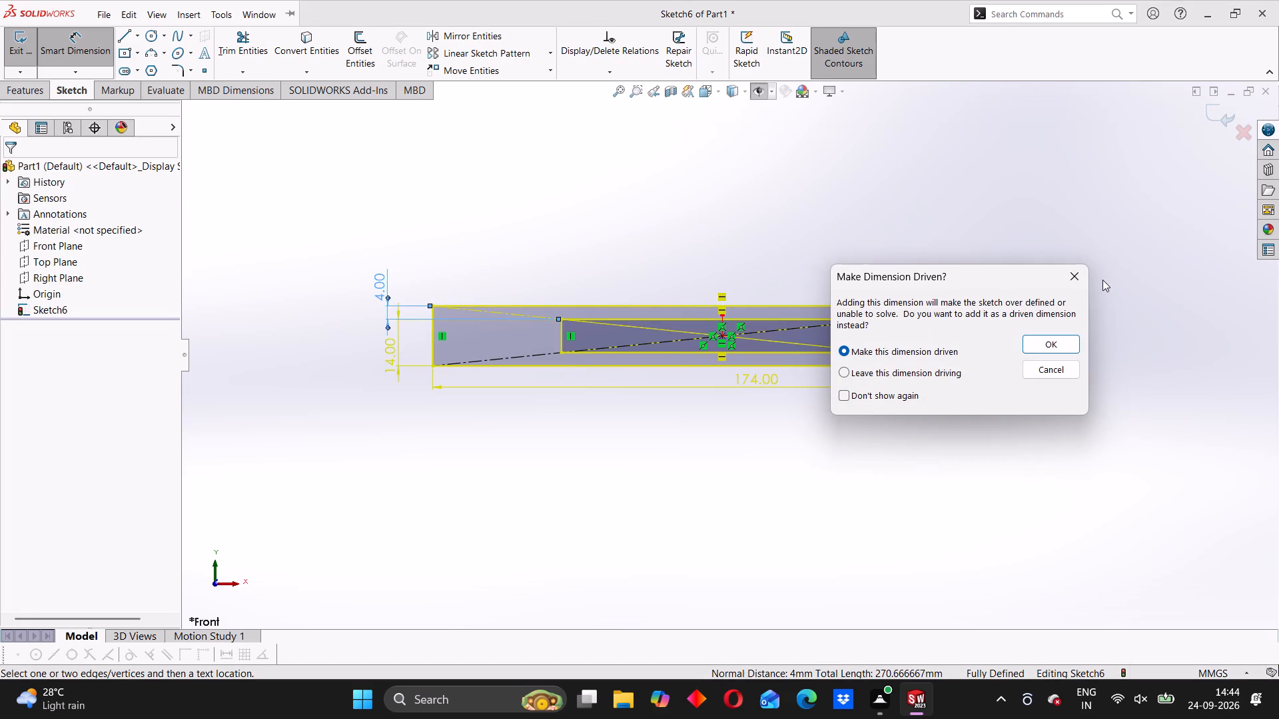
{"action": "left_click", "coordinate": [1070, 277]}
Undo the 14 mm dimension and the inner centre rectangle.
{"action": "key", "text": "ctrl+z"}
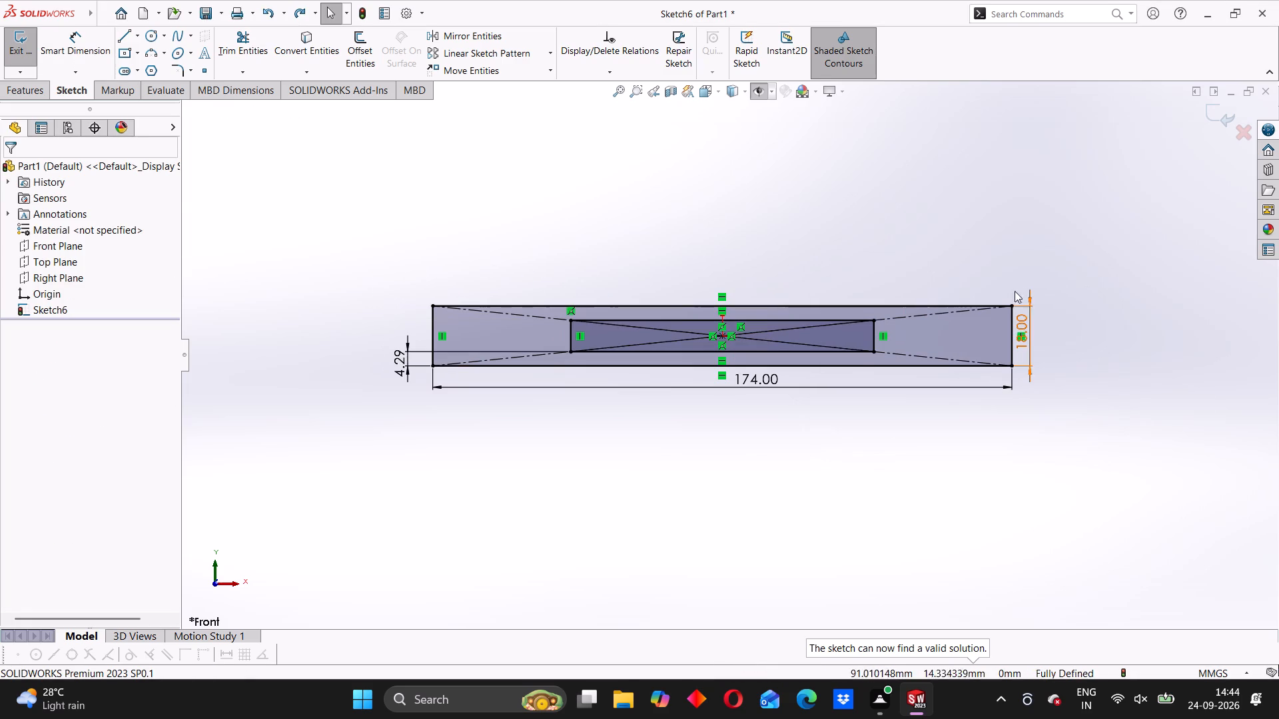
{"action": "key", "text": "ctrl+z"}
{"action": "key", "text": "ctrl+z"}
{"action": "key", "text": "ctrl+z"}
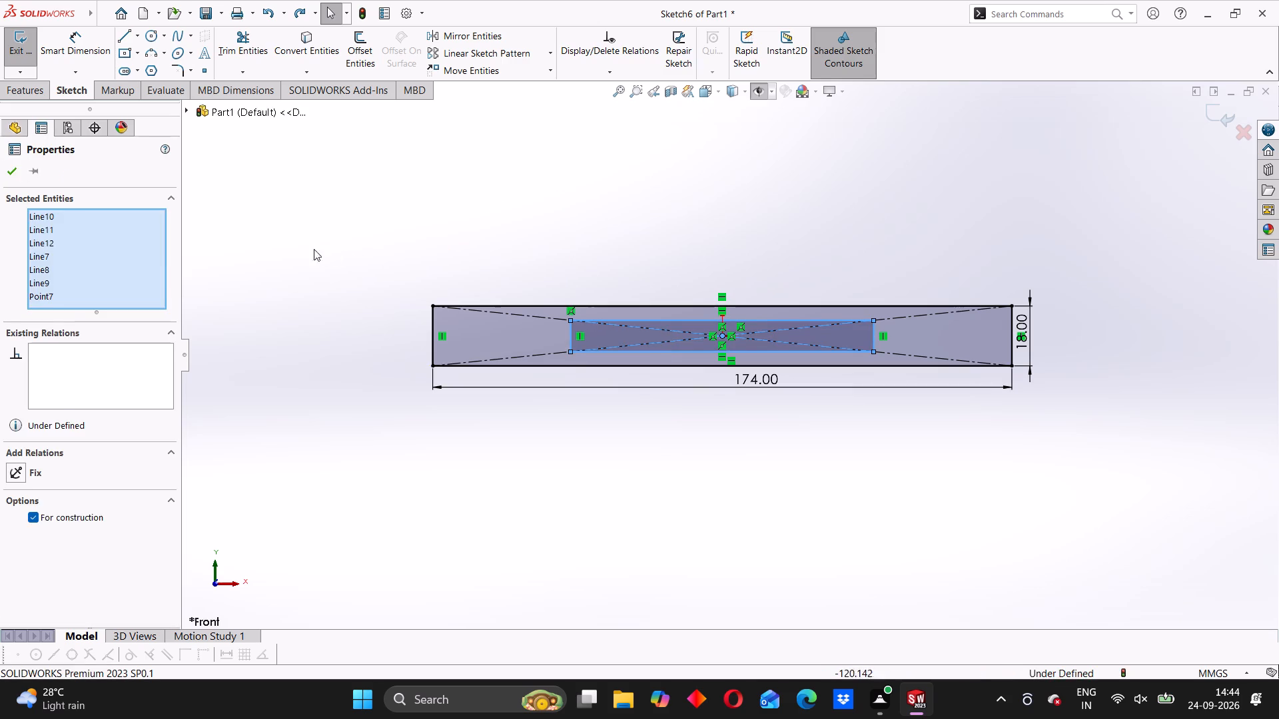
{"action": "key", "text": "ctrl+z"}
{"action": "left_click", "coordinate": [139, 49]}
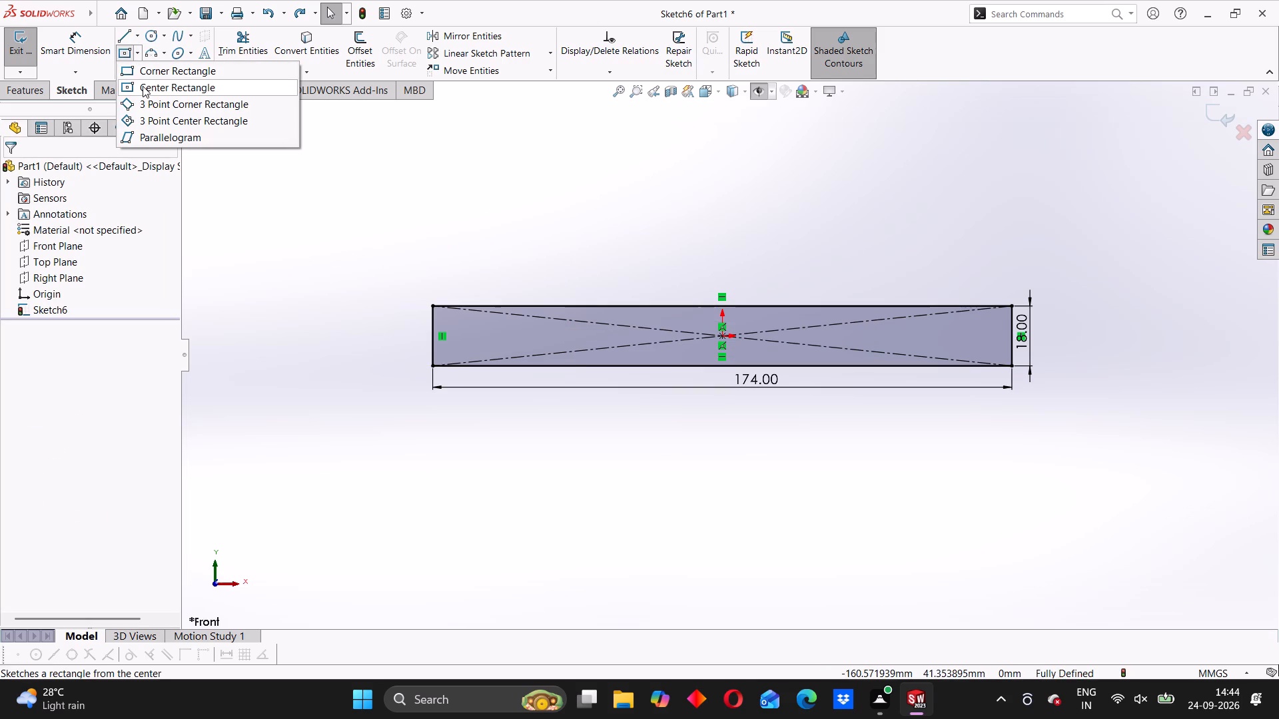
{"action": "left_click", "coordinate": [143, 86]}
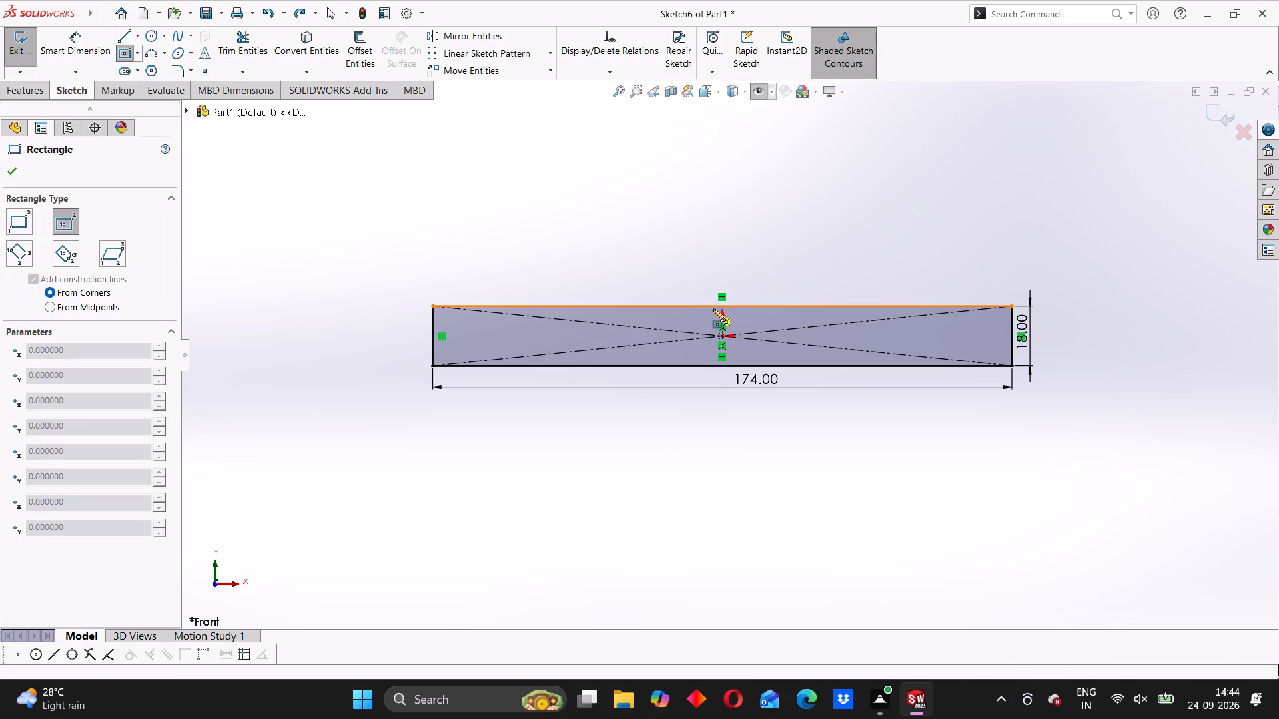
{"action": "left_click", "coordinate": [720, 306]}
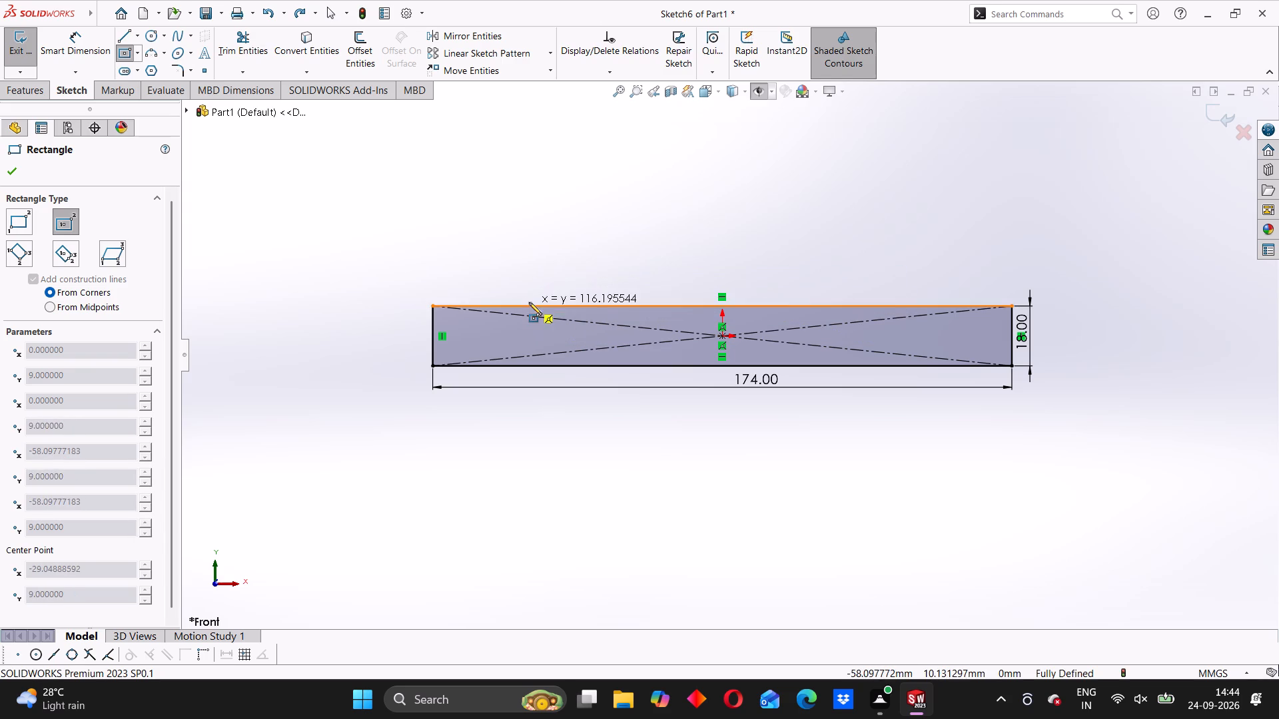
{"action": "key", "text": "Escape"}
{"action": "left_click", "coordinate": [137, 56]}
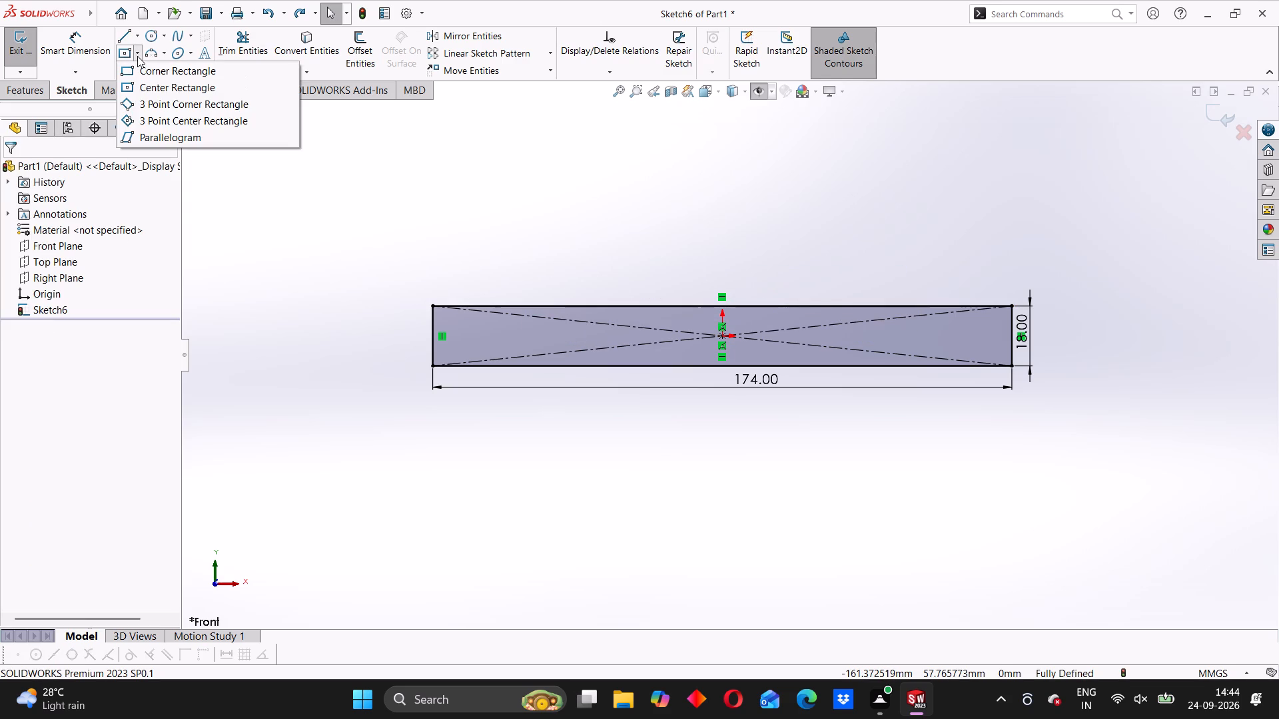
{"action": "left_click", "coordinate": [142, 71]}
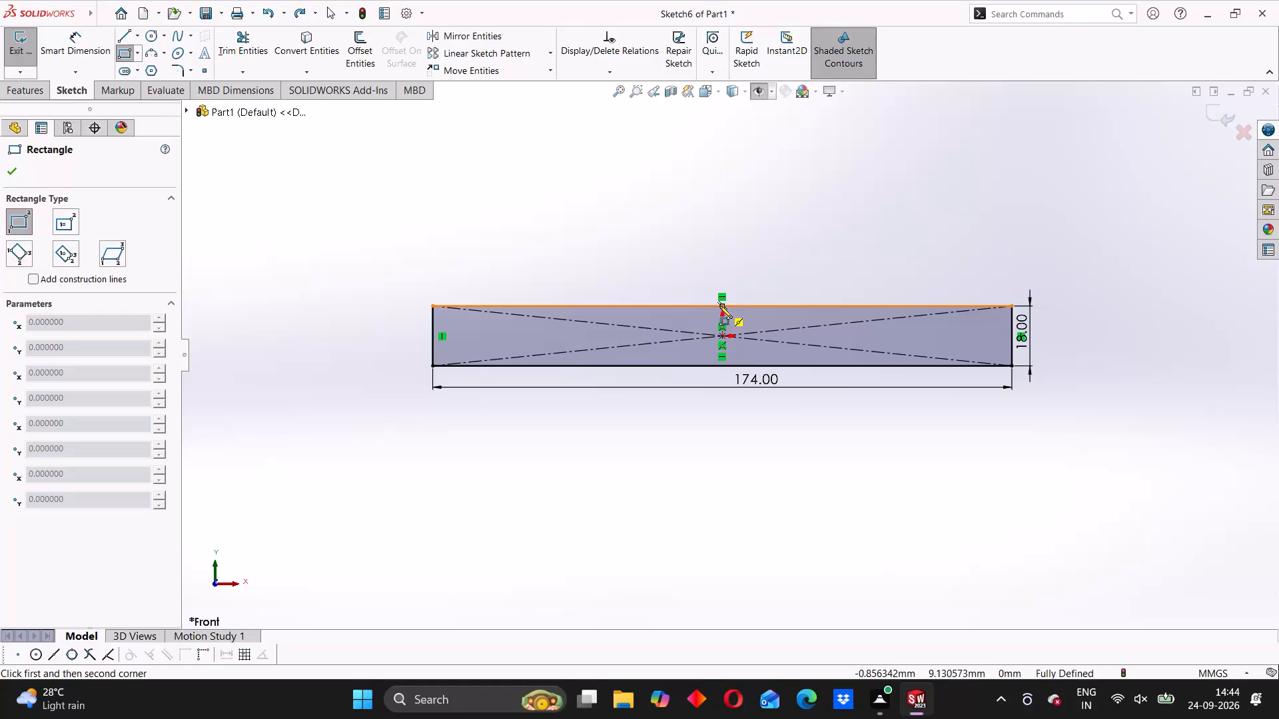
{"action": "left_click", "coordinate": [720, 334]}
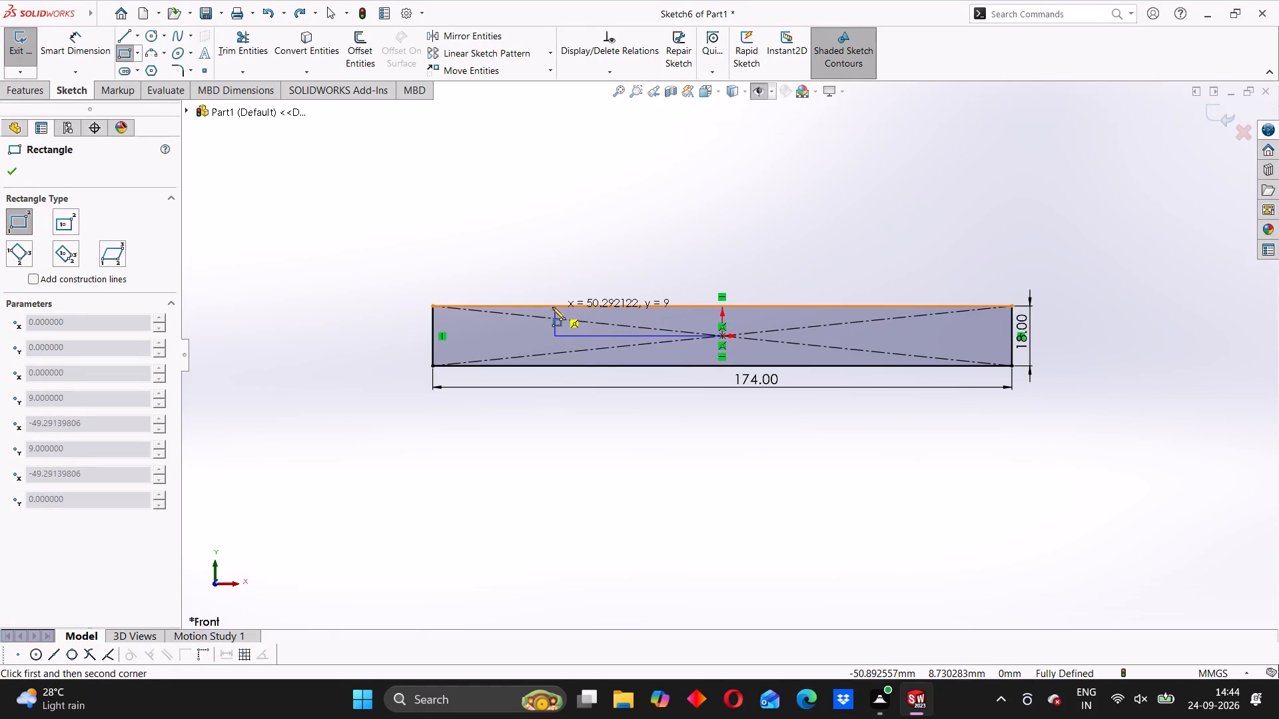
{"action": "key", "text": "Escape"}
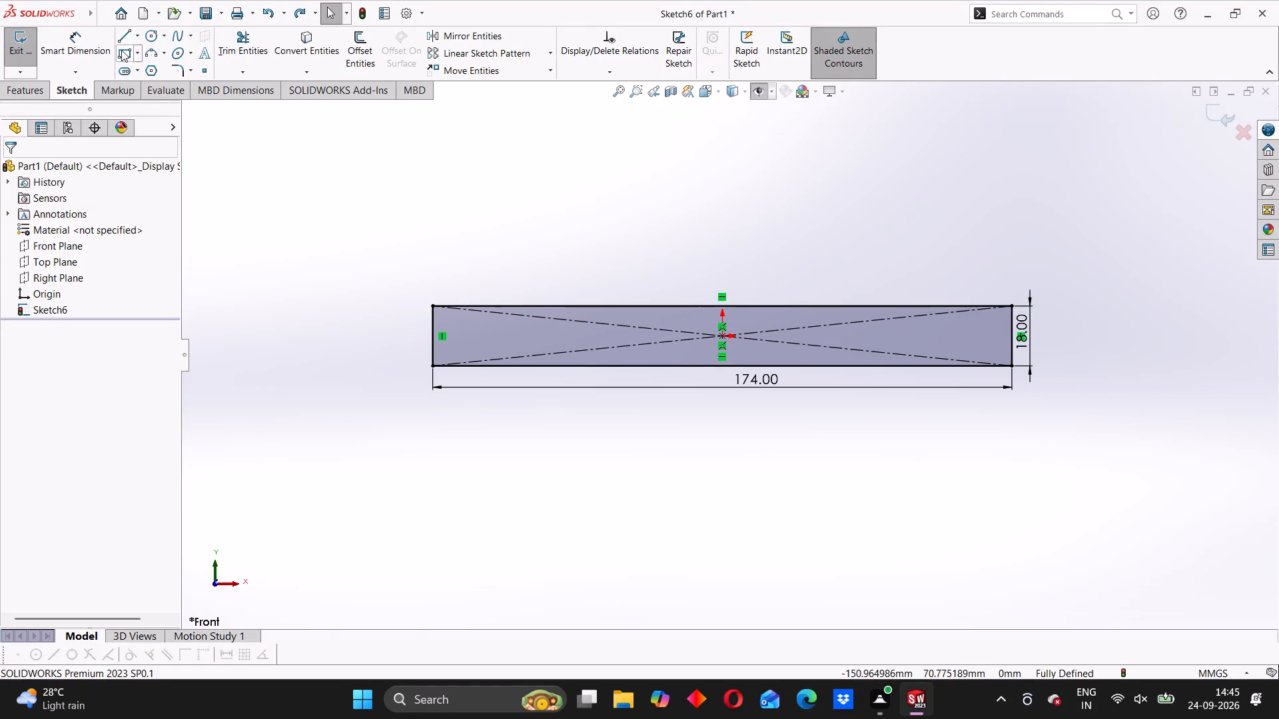
Sketch a corner rectangle about 112 × 9 mm inside the profile, with its top edge on the profile's top edge.
{"action": "left_click", "coordinate": [127, 57]}
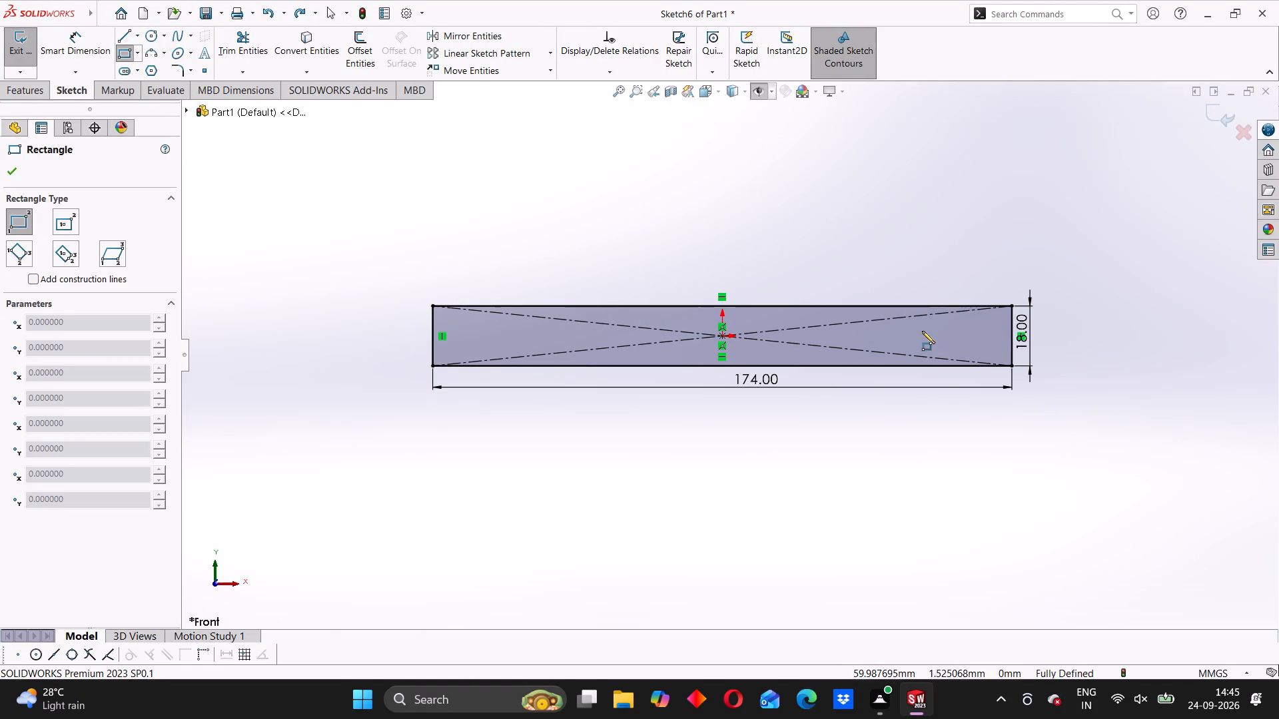
{"action": "left_click", "coordinate": [935, 334]}
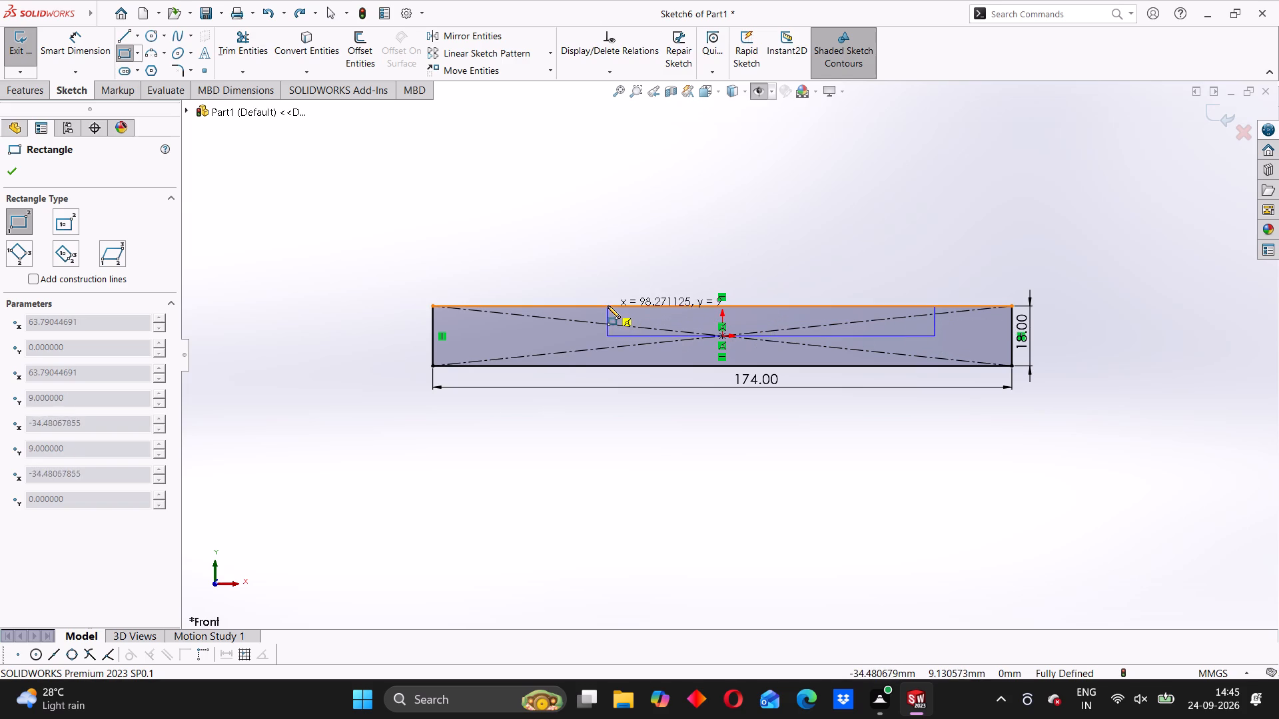
{"action": "left_click", "coordinate": [562, 305]}
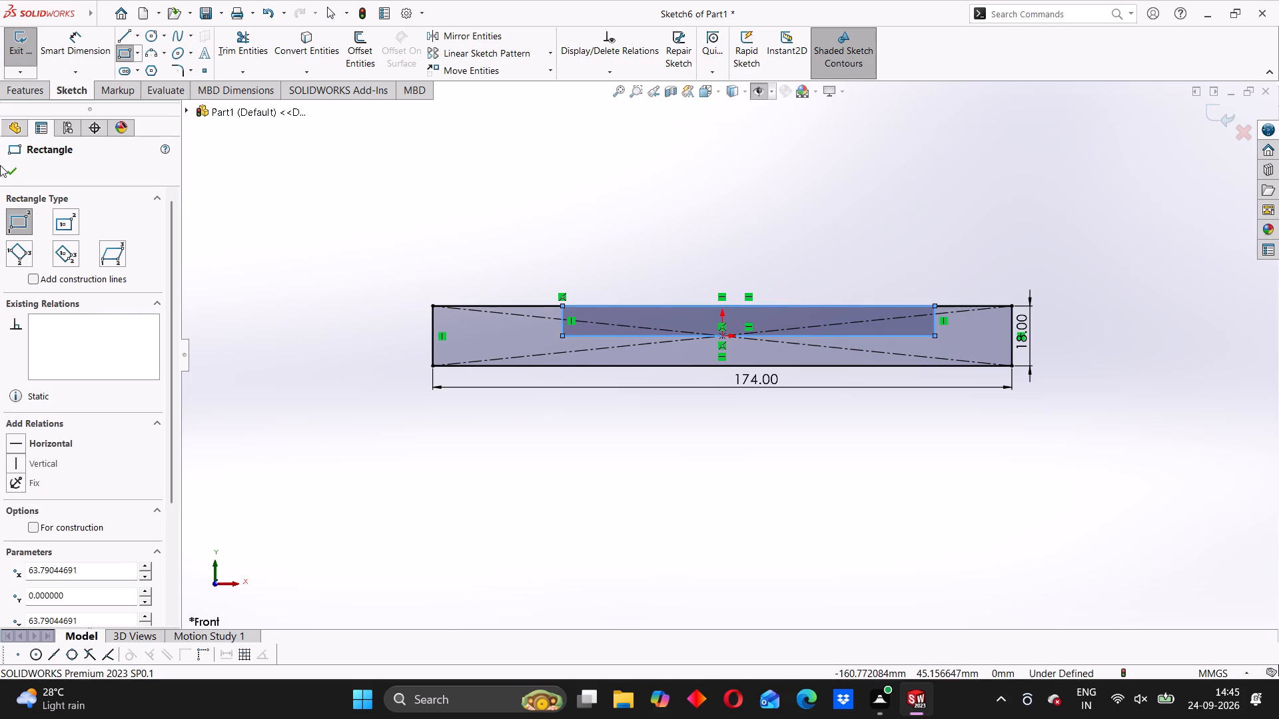
Dimension the inner rectangle's bottom edge 14 mm above the profile's bottom edge.
{"action": "left_click", "coordinate": [69, 31]}
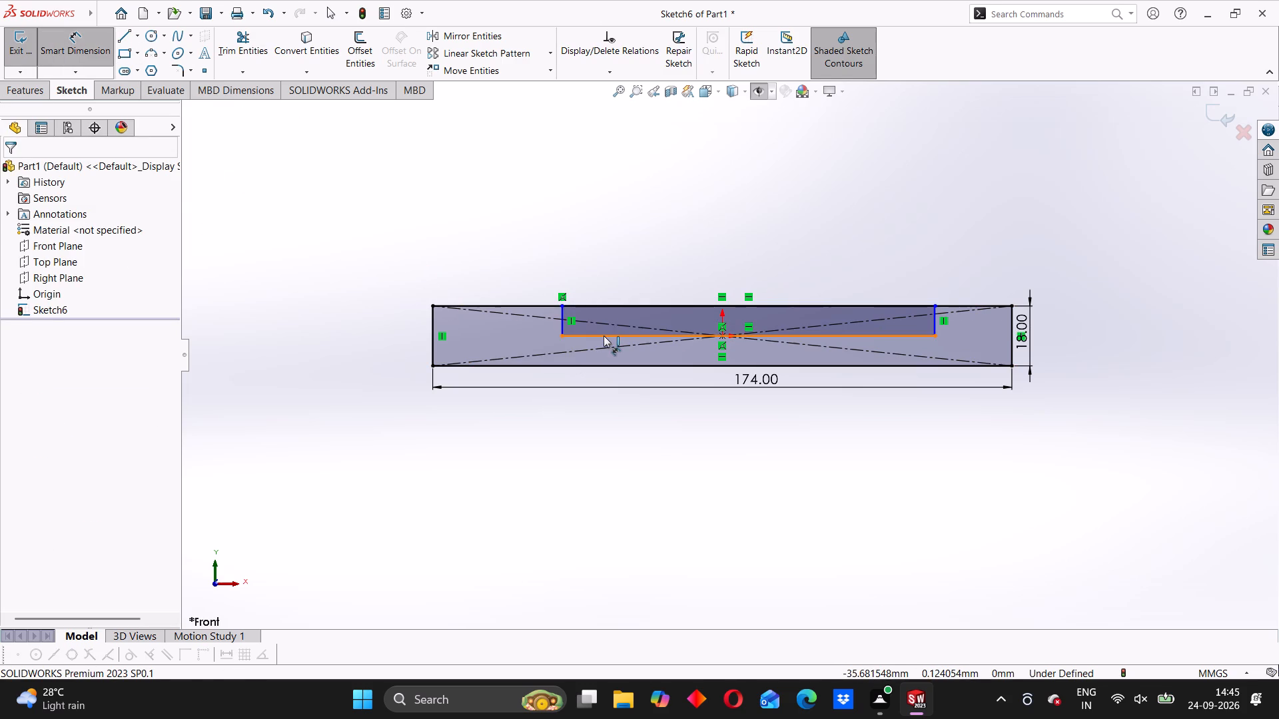
{"action": "left_click", "coordinate": [604, 336]}
{"action": "left_click", "coordinate": [580, 365]}
{"action": "left_click", "coordinate": [382, 345]}
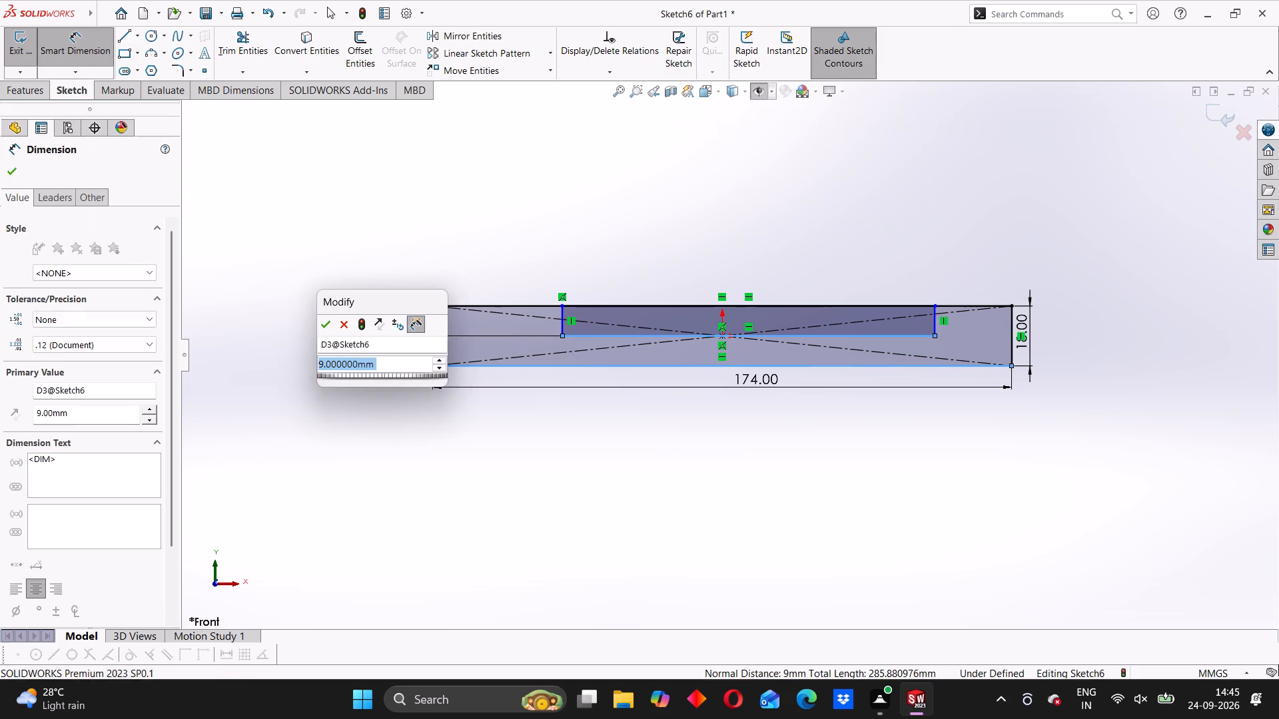
{"action": "type", "text": "14"}
{"action": "key", "text": "Return"}
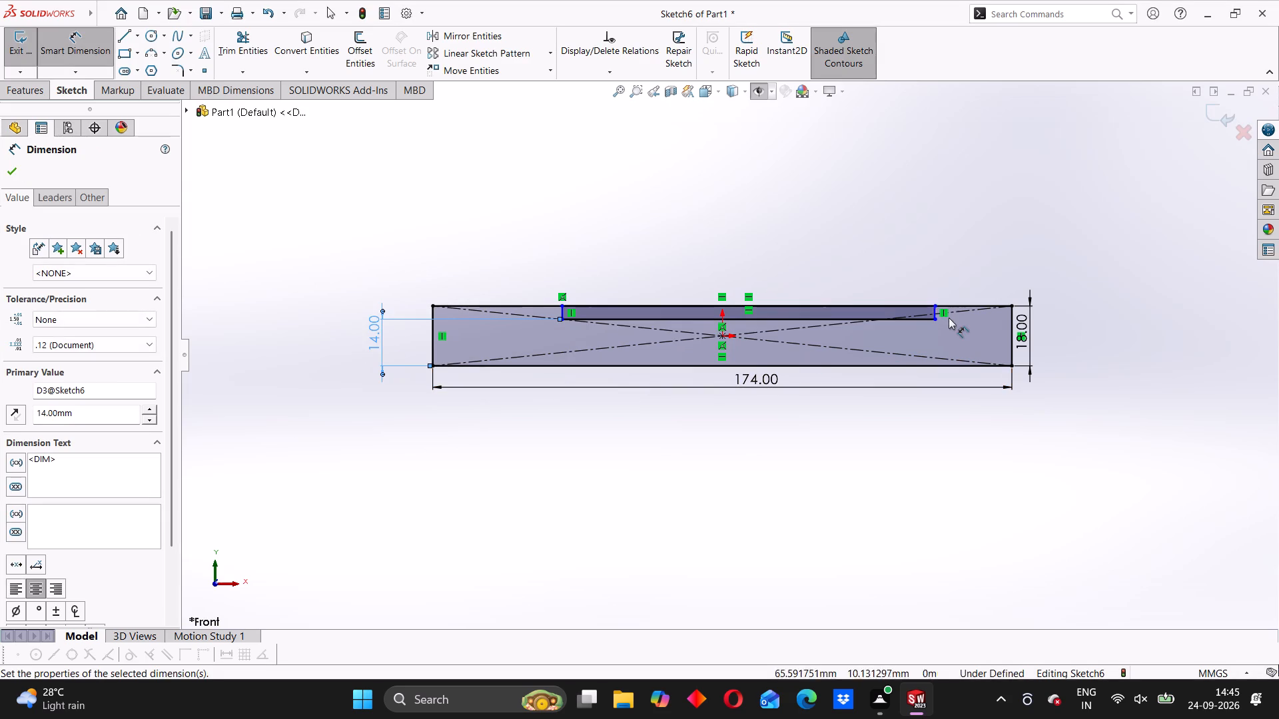
Dimension the inner rectangle's two vertical sides 10 mm in from the profile's right and left ends.
{"action": "left_click", "coordinate": [935, 310]}
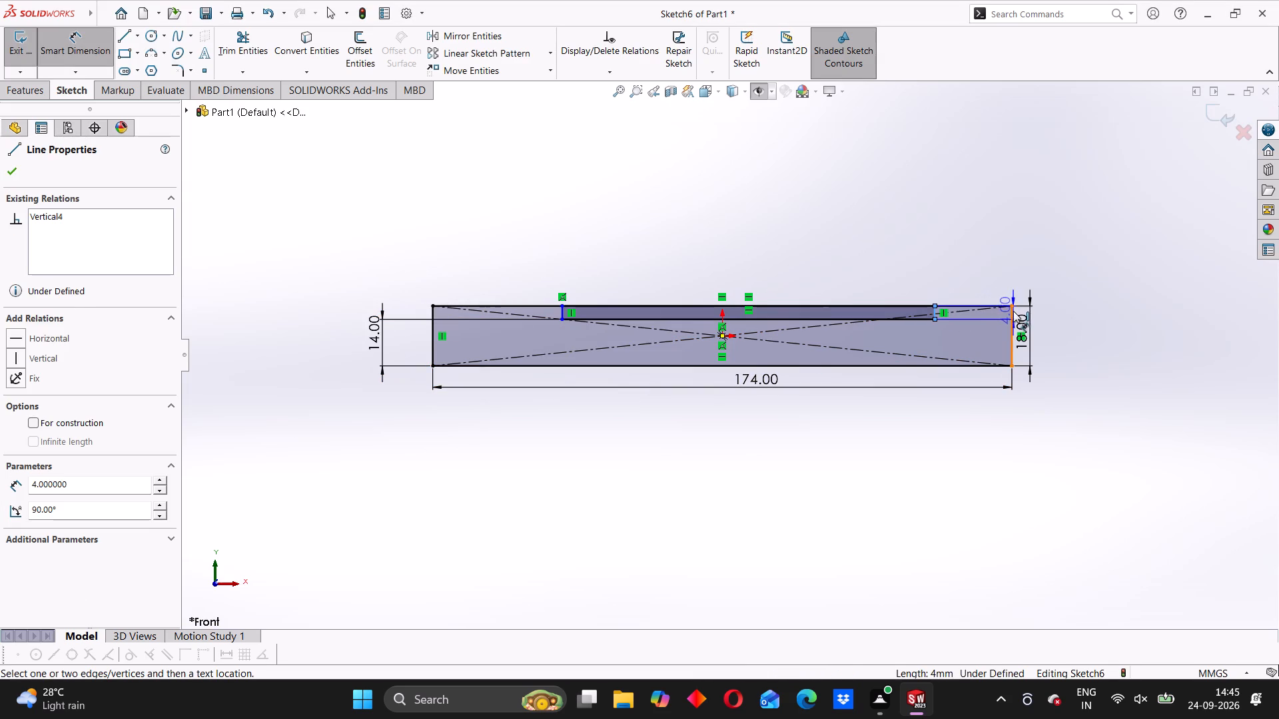
{"action": "left_click", "coordinate": [1015, 311]}
{"action": "left_click", "coordinate": [958, 279]}
{"action": "type", "text": "10"}
{"action": "key", "text": "Return"}
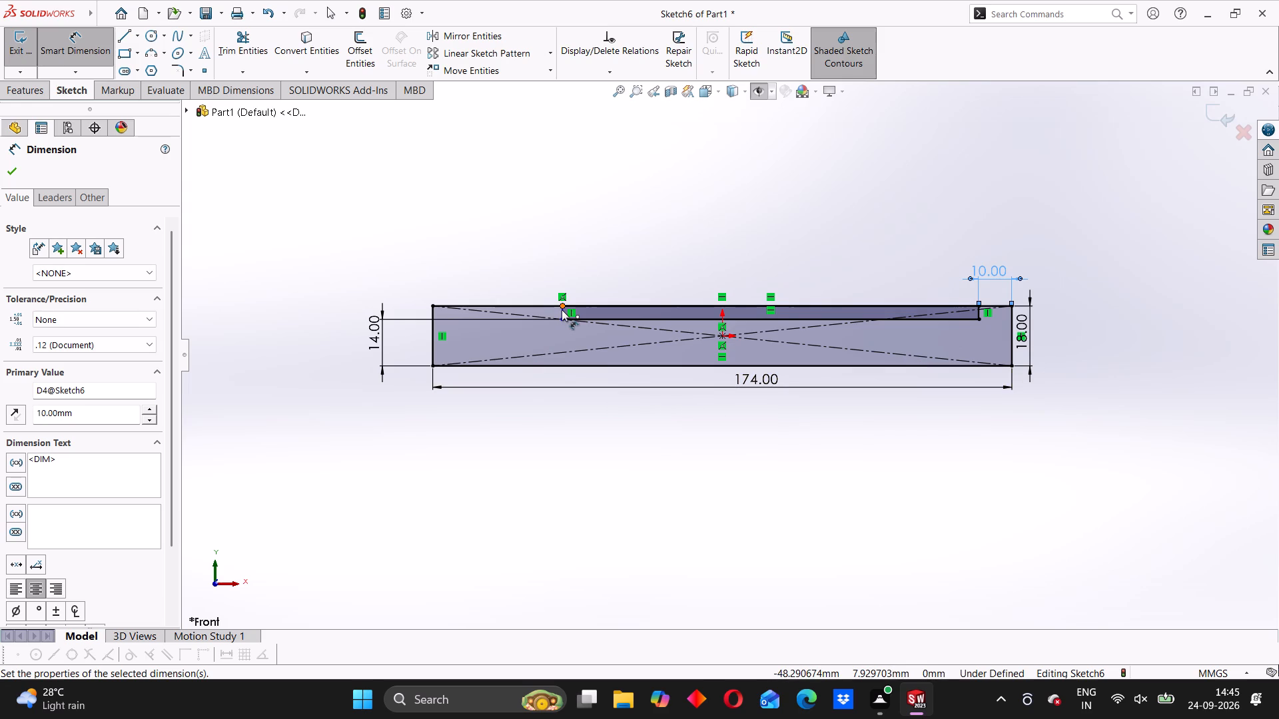
{"action": "left_click", "coordinate": [562, 310]}
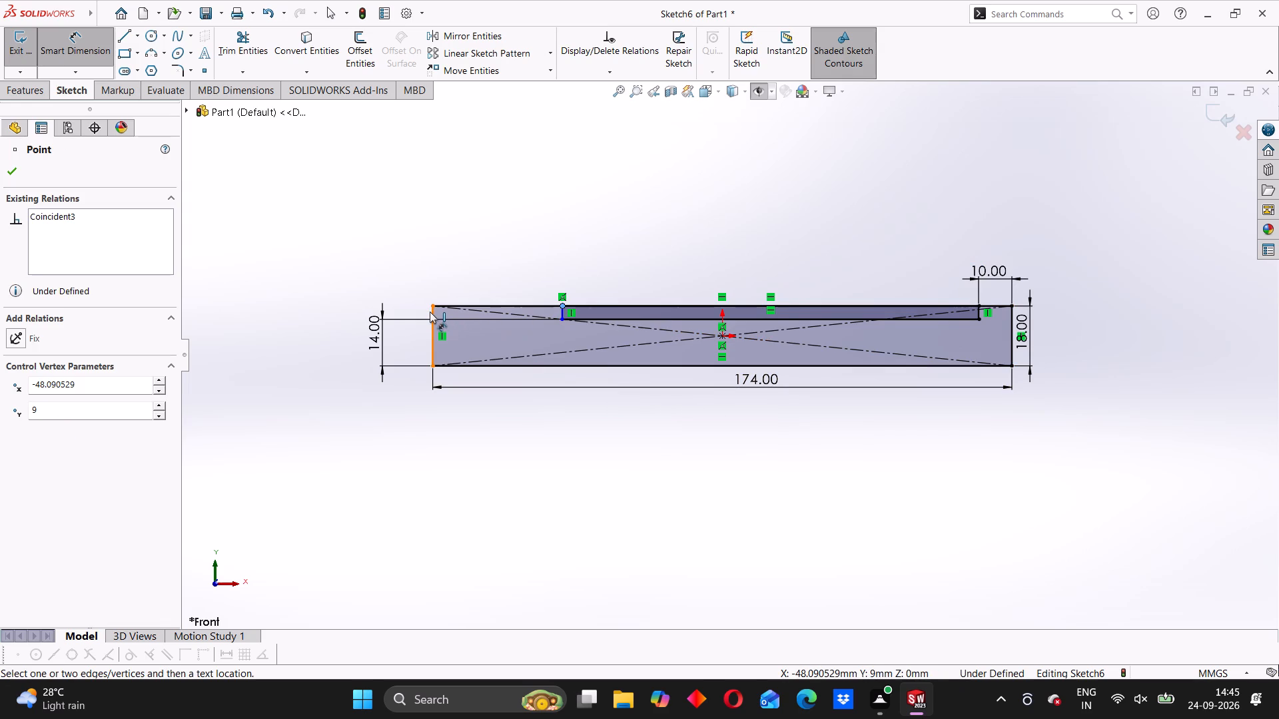
{"action": "left_click", "coordinate": [434, 312]}
{"action": "left_click", "coordinate": [430, 278]}
{"action": "type", "text": "10"}
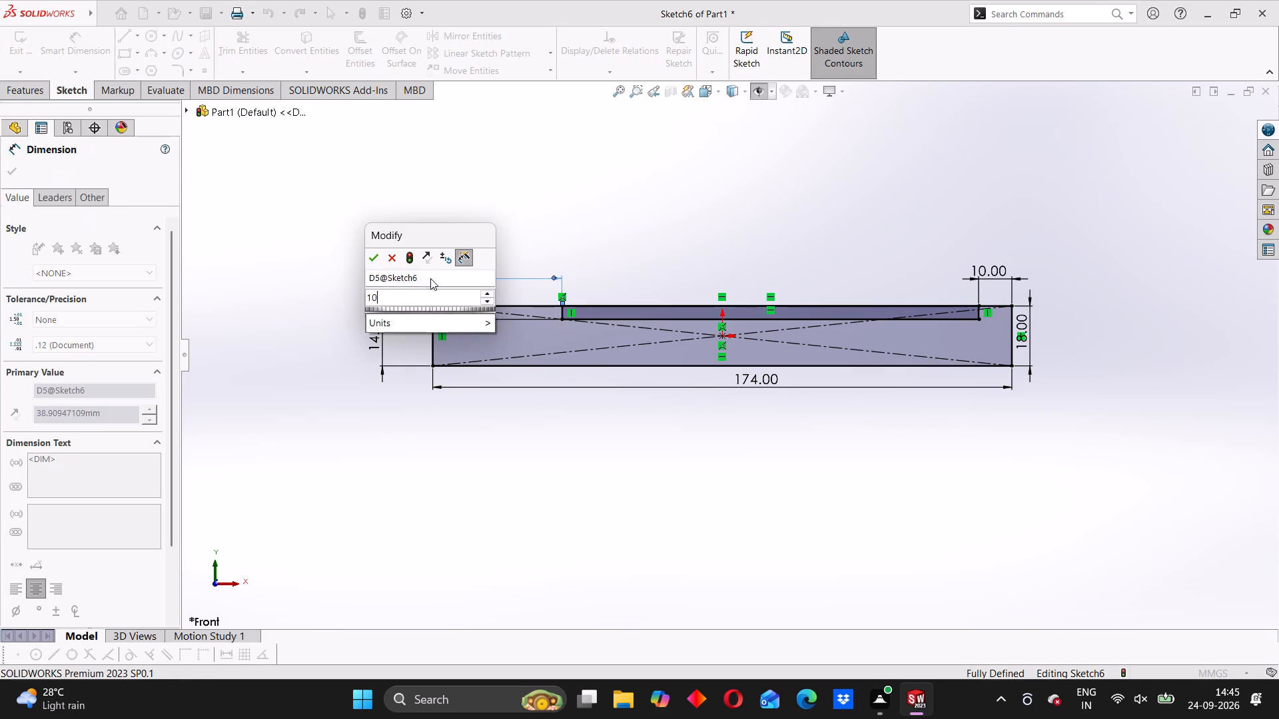
{"action": "key", "text": "Return"}
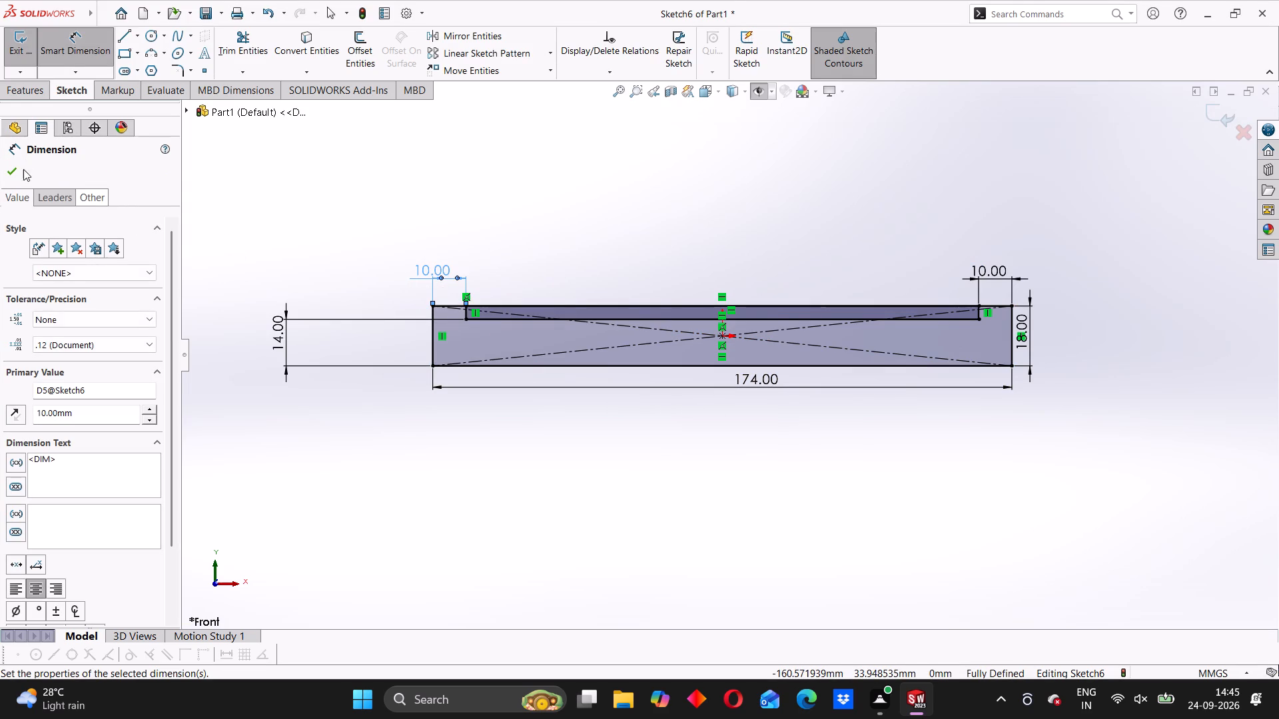
Set both horizontal offsets between the inner rectangle's vertical sides and the profile's ends to 24 mm.
{"action": "left_click", "coordinate": [13, 174]}
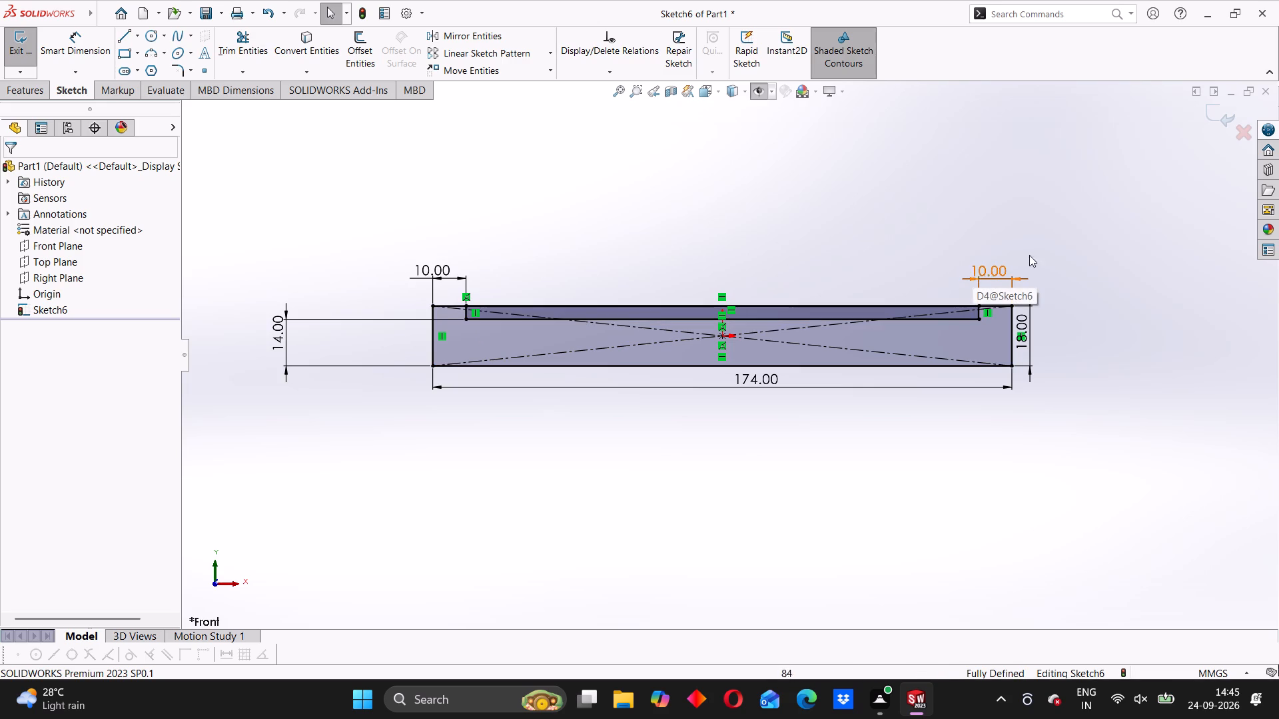
{"action": "left_click", "coordinate": [981, 274]}
{"action": "left_click", "coordinate": [981, 274]}
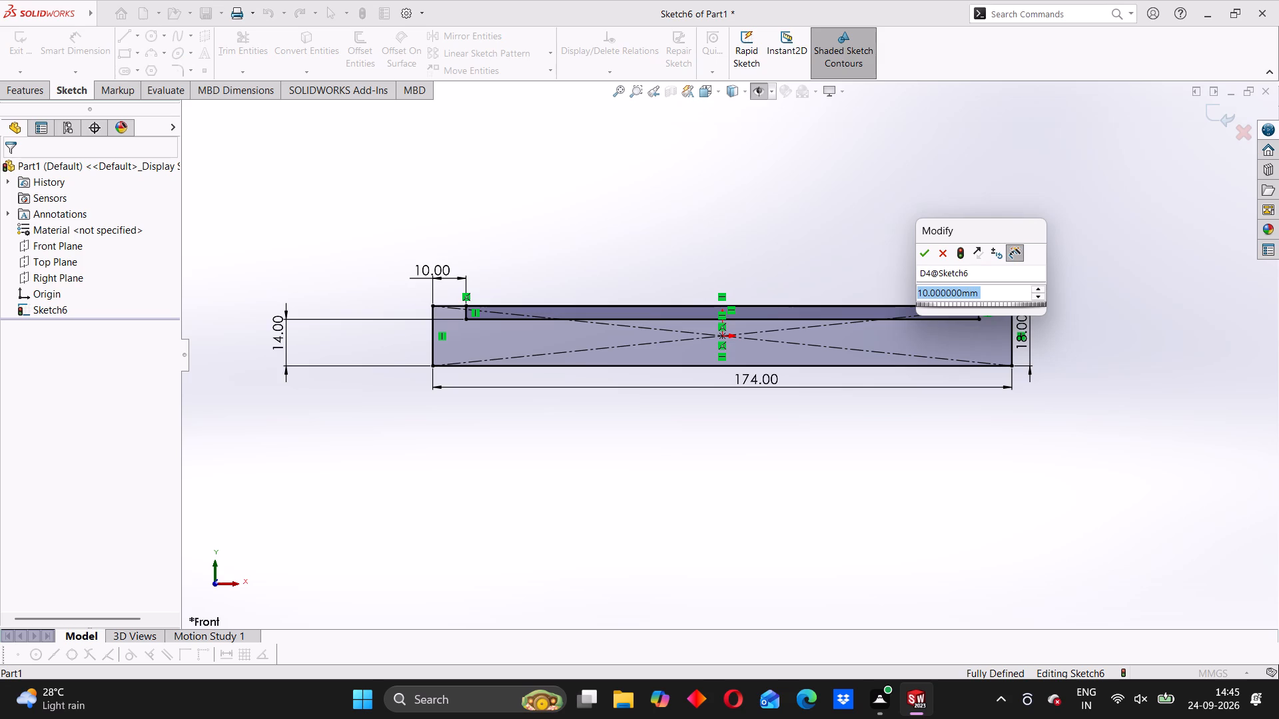
{"action": "type", "text": "24"}
{"action": "key", "text": "Return"}
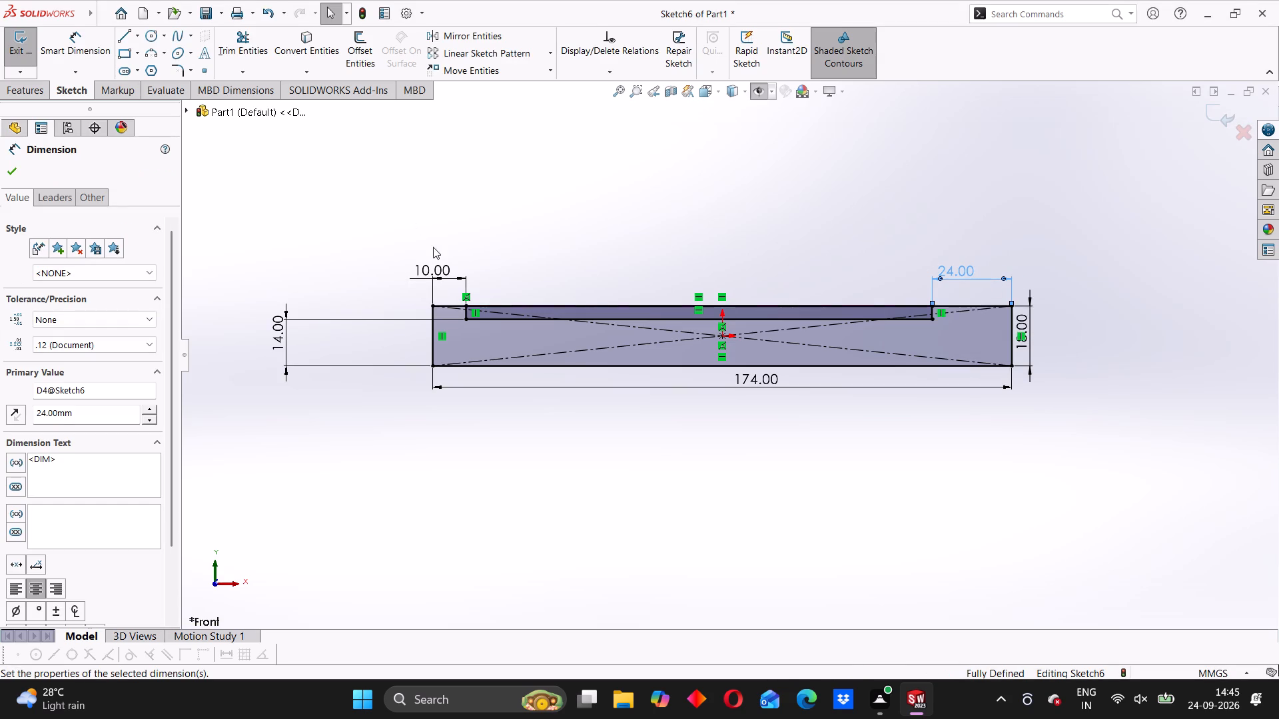
{"action": "double_click", "coordinate": [435, 268]}
{"action": "type", "text": "24"}
{"action": "key", "text": "Return"}
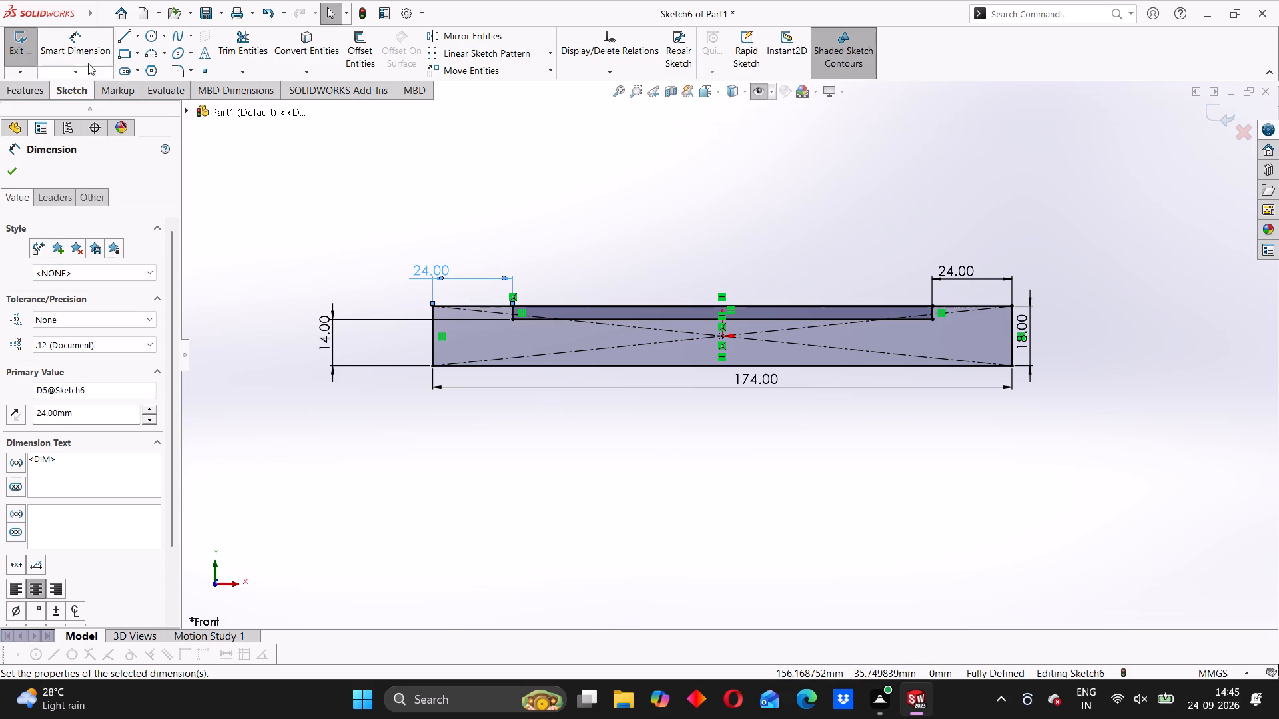
Check the distances from the inner rectangle's two lower corners to the origin using Smart Dimension previews.
{"action": "left_click", "coordinate": [79, 47]}
{"action": "left_click", "coordinate": [512, 320]}
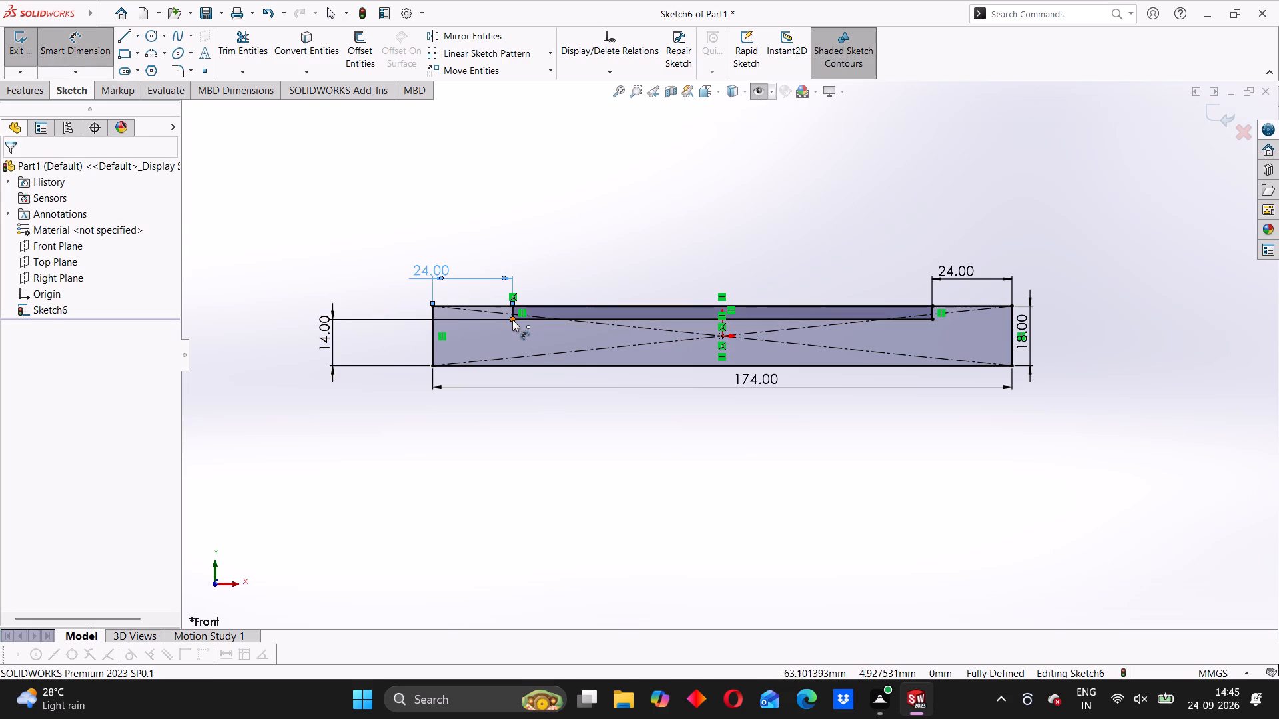
{"action": "left_click", "coordinate": [723, 338]}
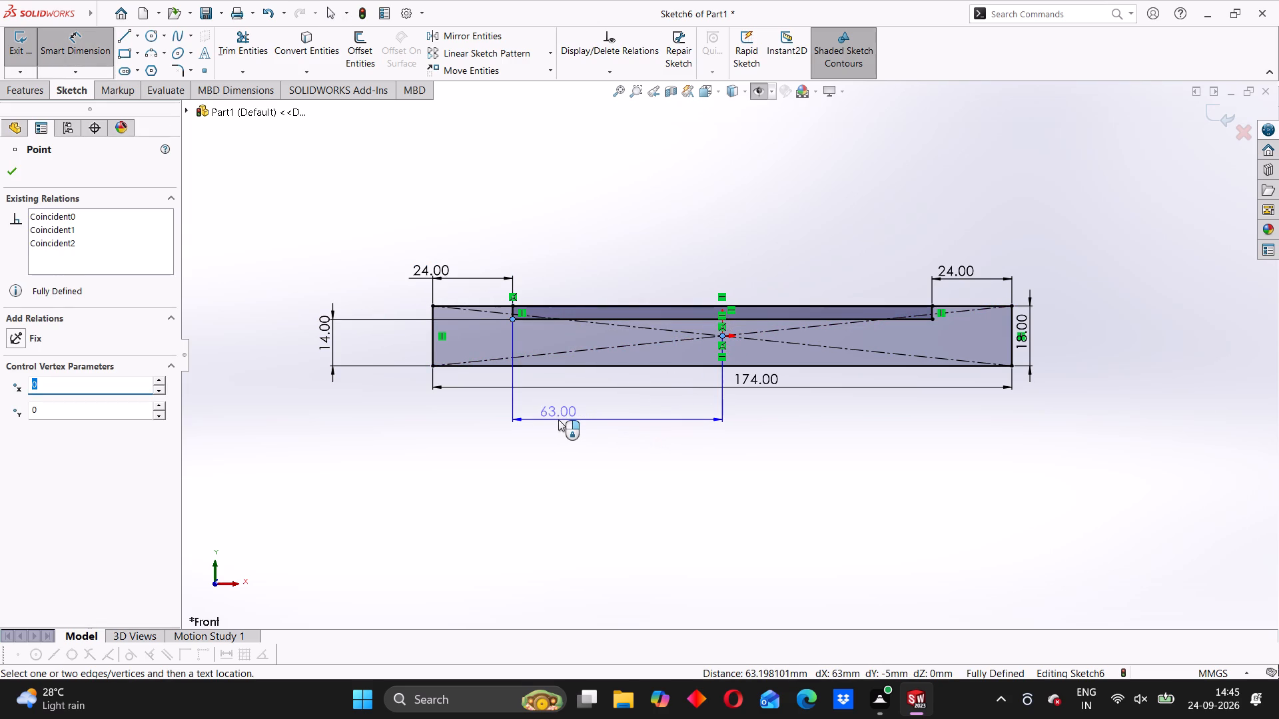
{"action": "key", "text": "Escape"}
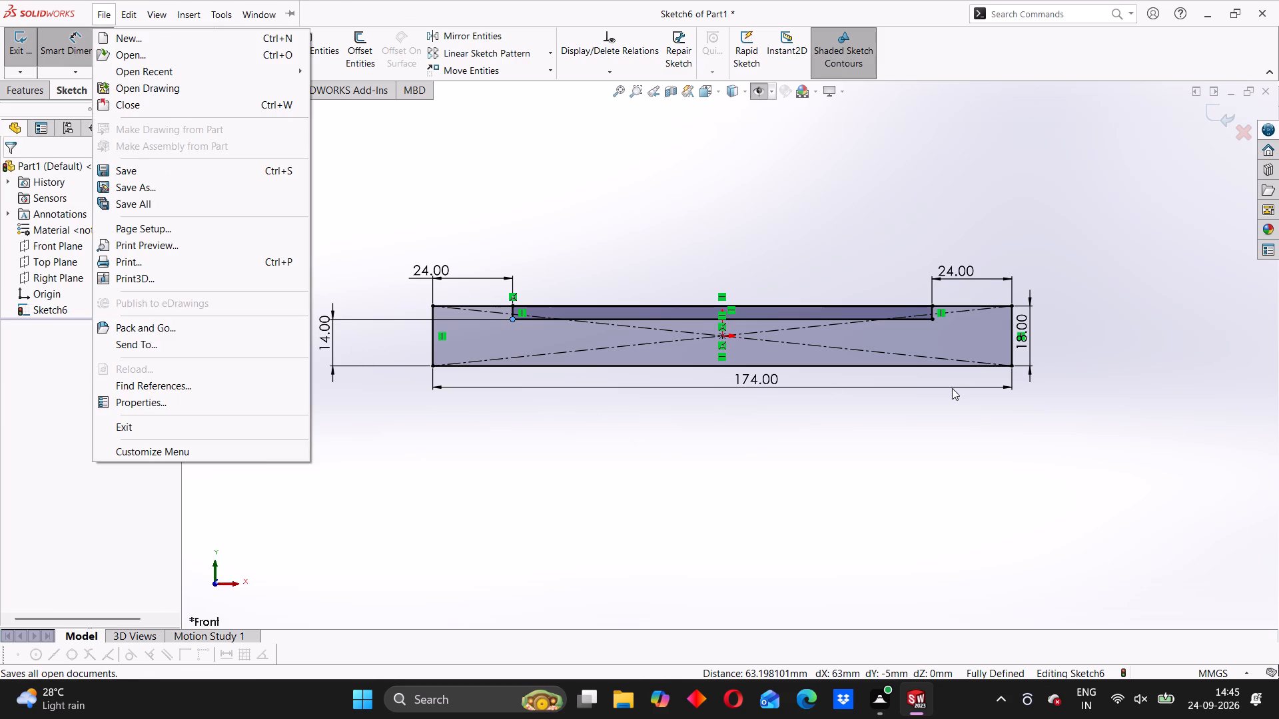
{"action": "left_click", "coordinate": [576, 209]}
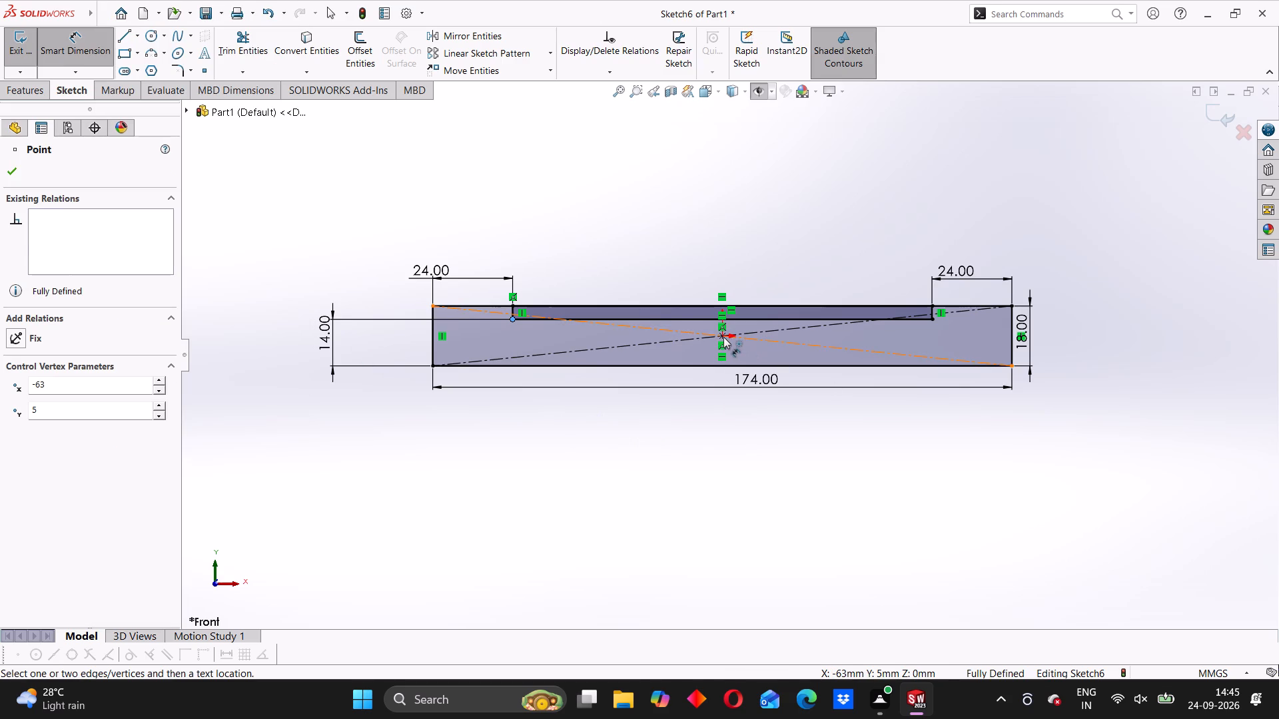
{"action": "left_click", "coordinate": [723, 336]}
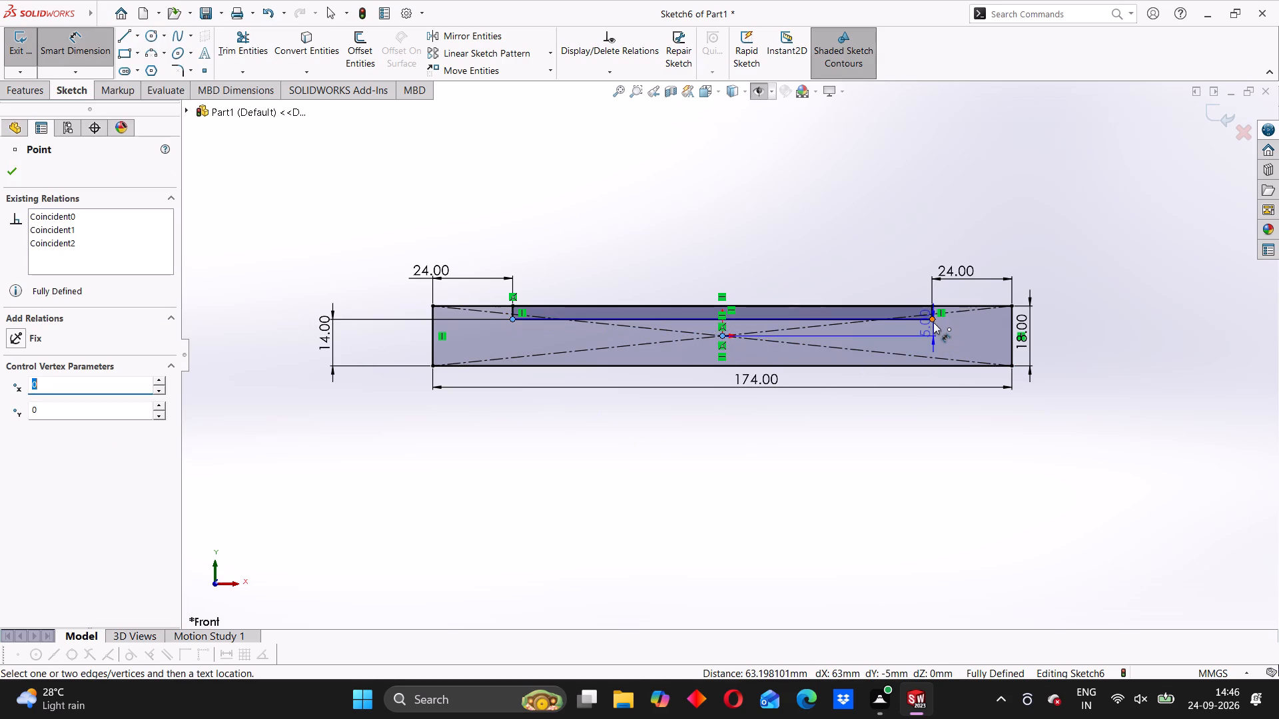
{"action": "left_click", "coordinate": [933, 322]}
{"action": "key", "text": "Escape"}
{"action": "key", "text": "Escape"}
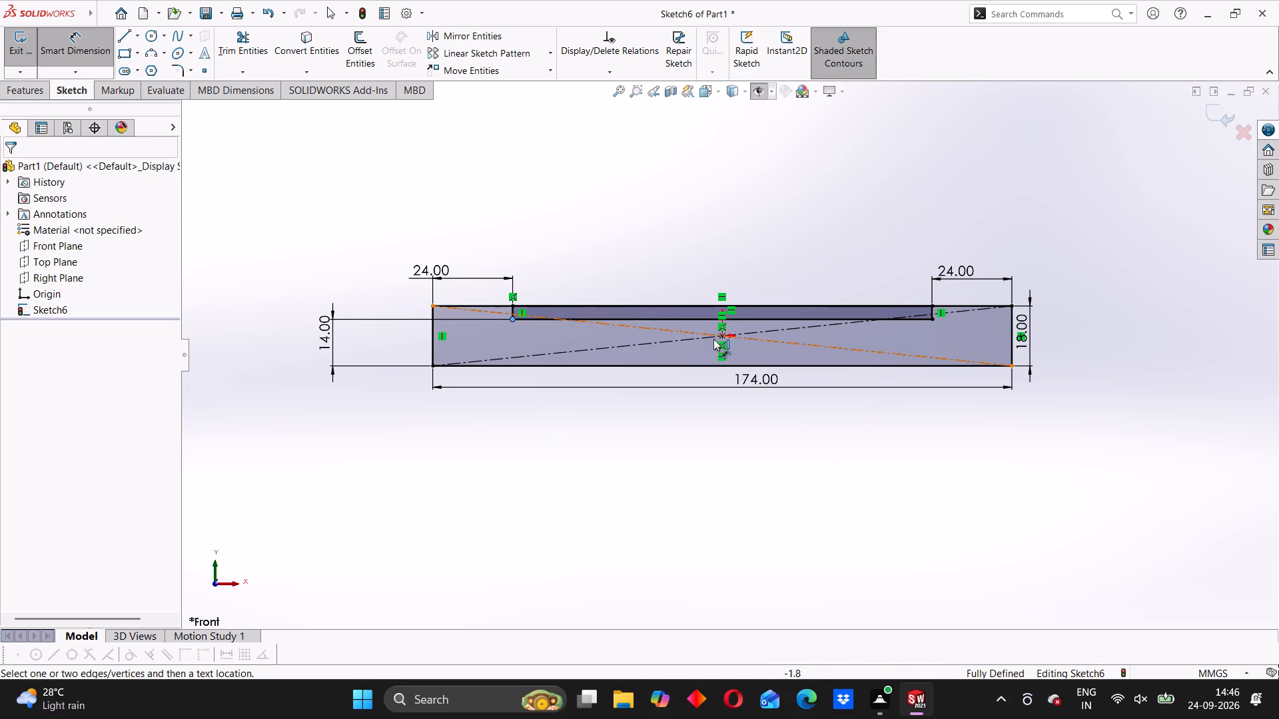
{"action": "left_click", "coordinate": [721, 336]}
{"action": "key", "text": "Escape"}
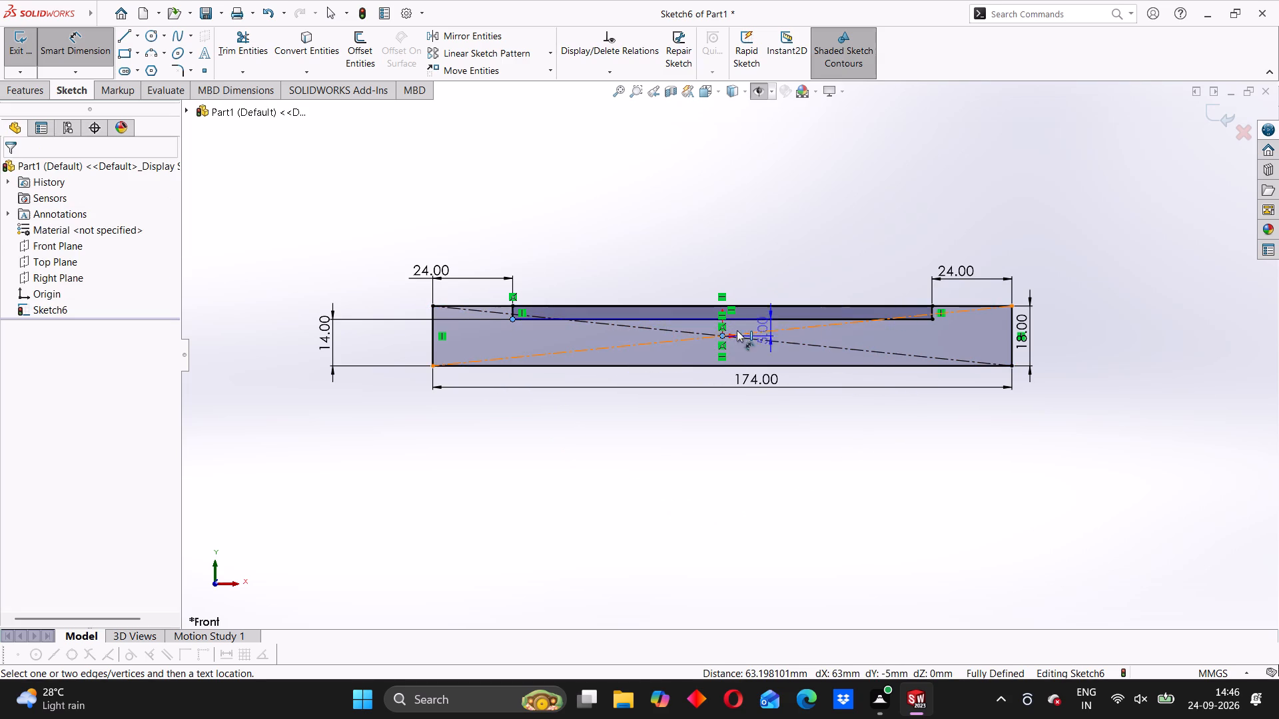
{"action": "key", "text": "Escape"}
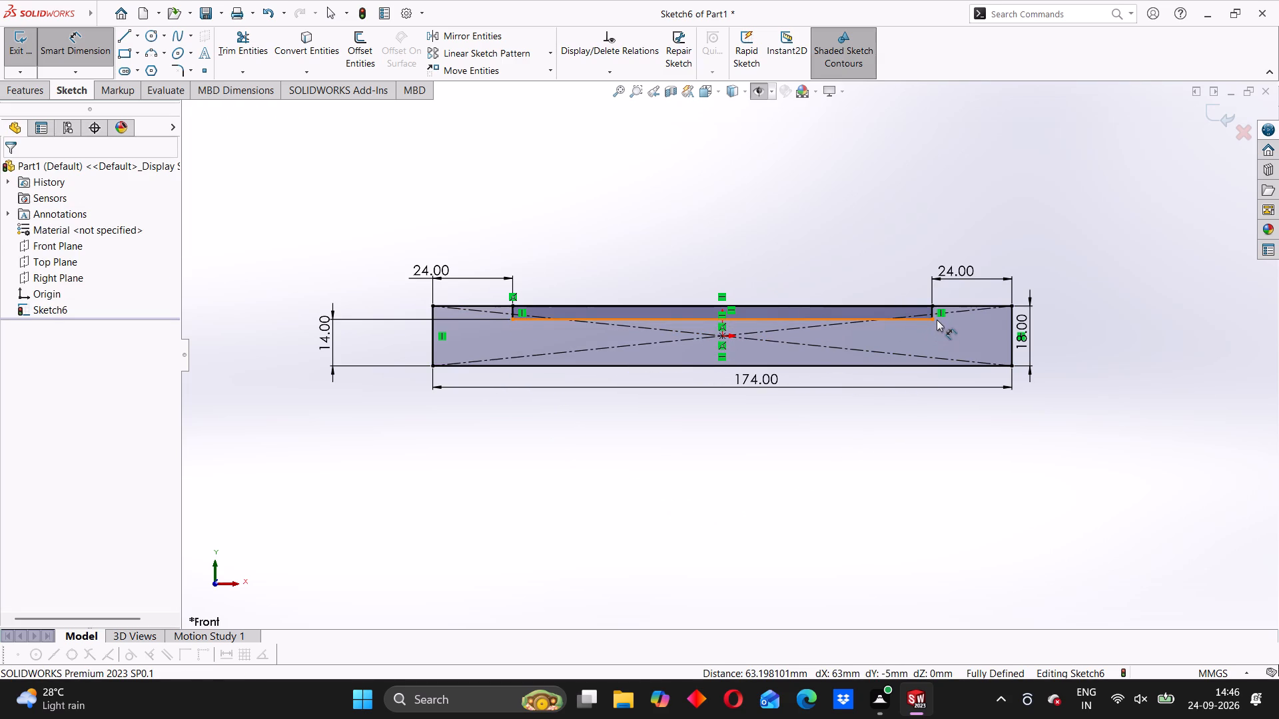
{"action": "left_click", "coordinate": [935, 320]}
{"action": "left_click", "coordinate": [723, 335]}
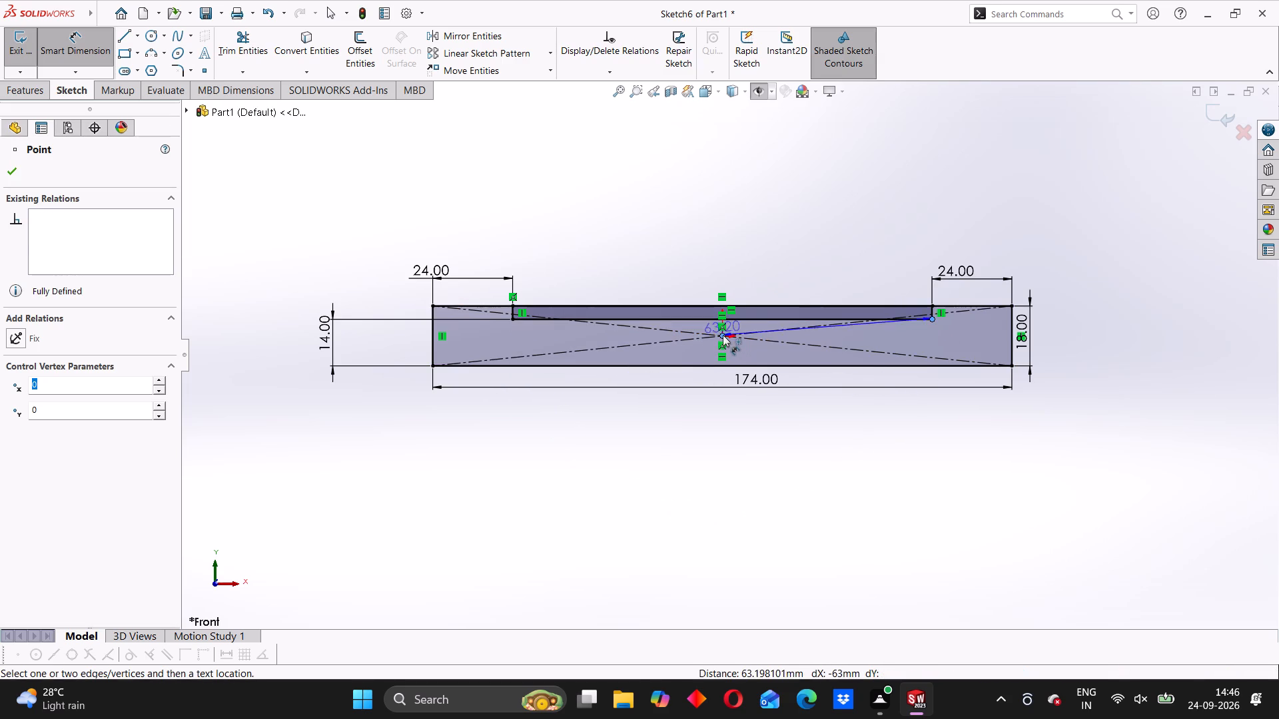
{"action": "key", "text": "Escape"}
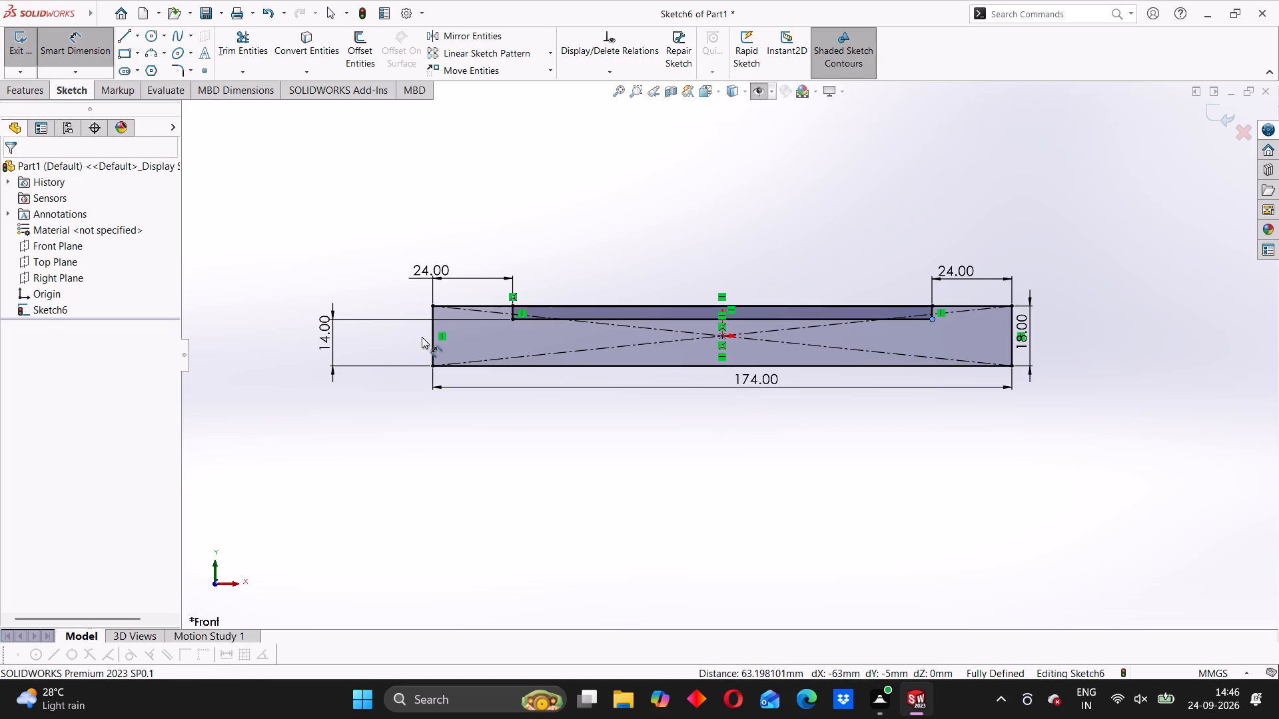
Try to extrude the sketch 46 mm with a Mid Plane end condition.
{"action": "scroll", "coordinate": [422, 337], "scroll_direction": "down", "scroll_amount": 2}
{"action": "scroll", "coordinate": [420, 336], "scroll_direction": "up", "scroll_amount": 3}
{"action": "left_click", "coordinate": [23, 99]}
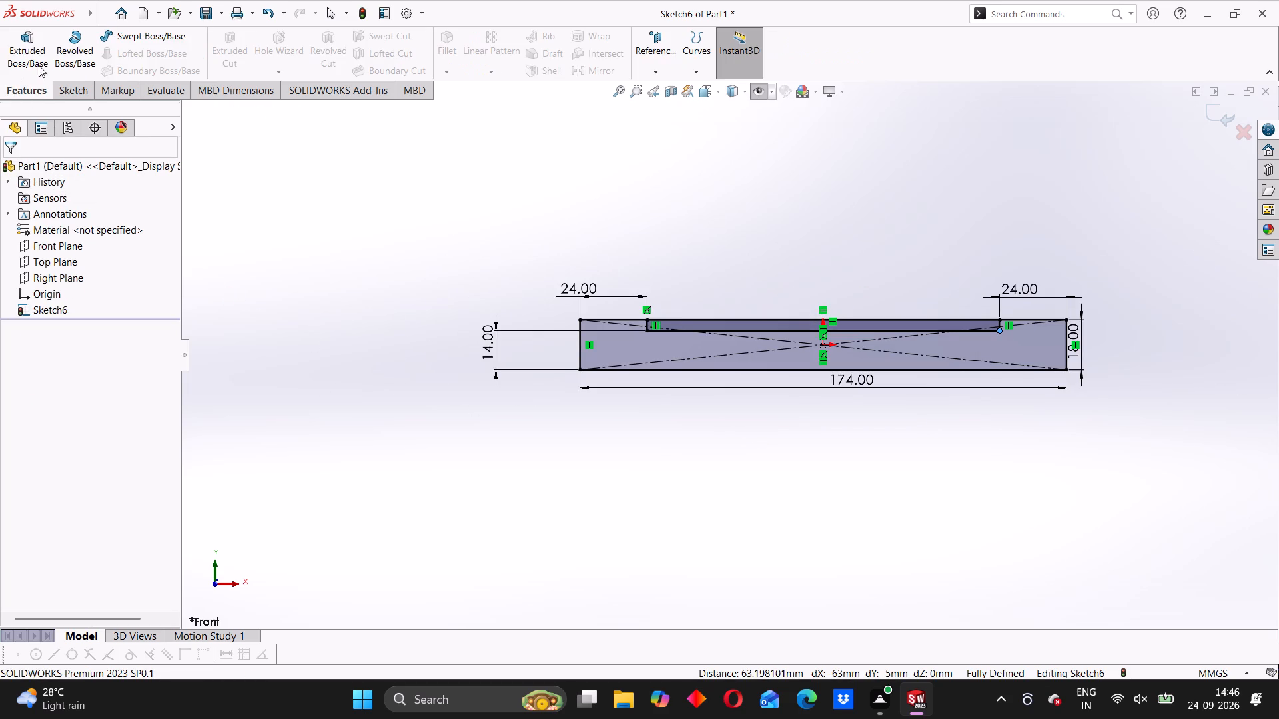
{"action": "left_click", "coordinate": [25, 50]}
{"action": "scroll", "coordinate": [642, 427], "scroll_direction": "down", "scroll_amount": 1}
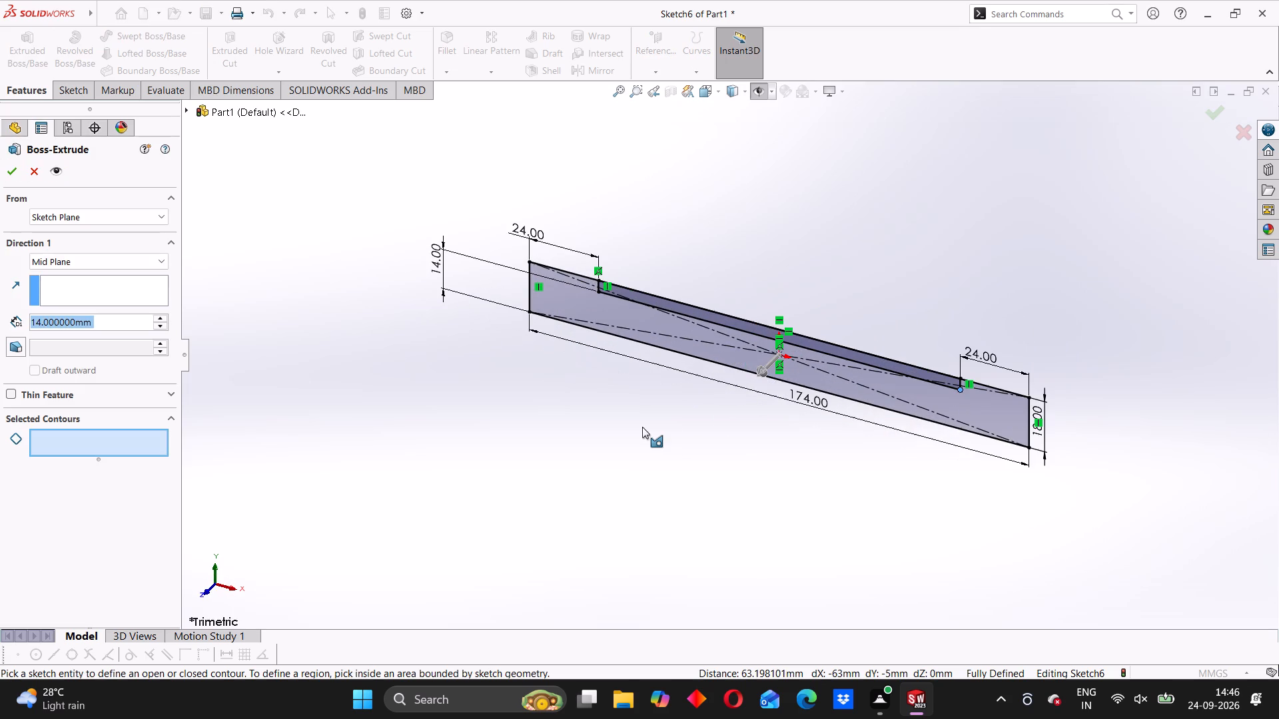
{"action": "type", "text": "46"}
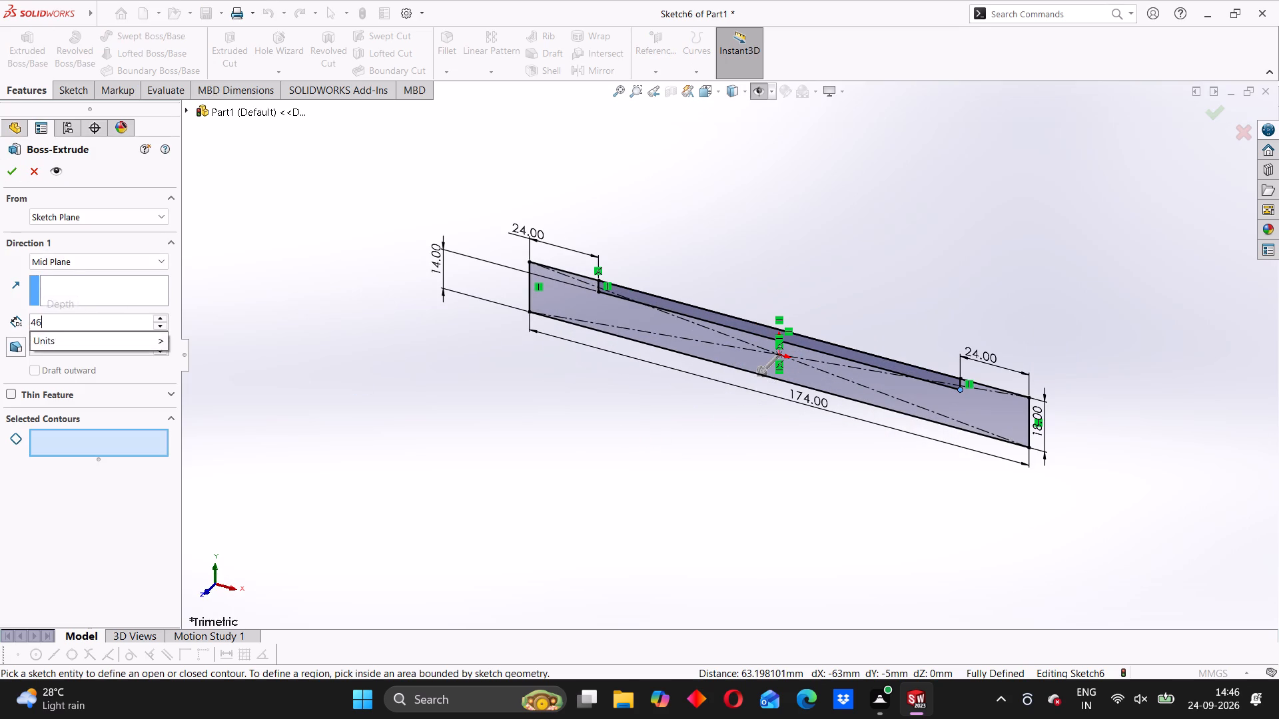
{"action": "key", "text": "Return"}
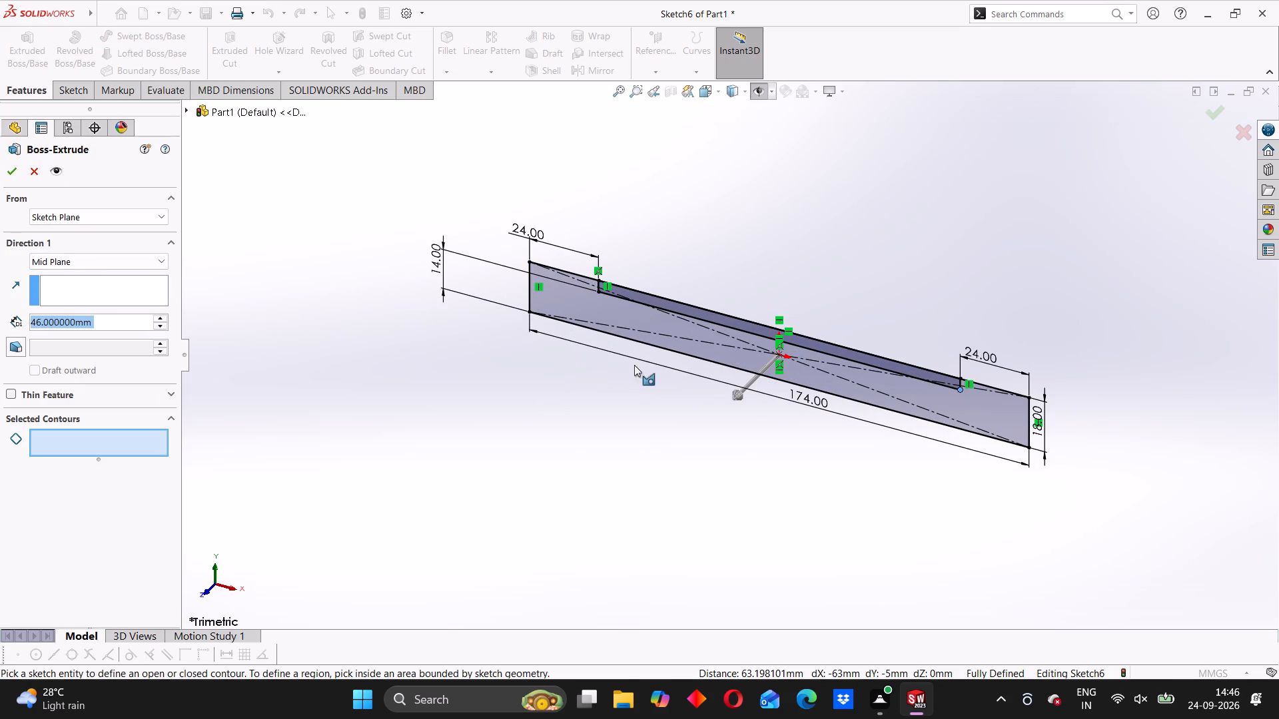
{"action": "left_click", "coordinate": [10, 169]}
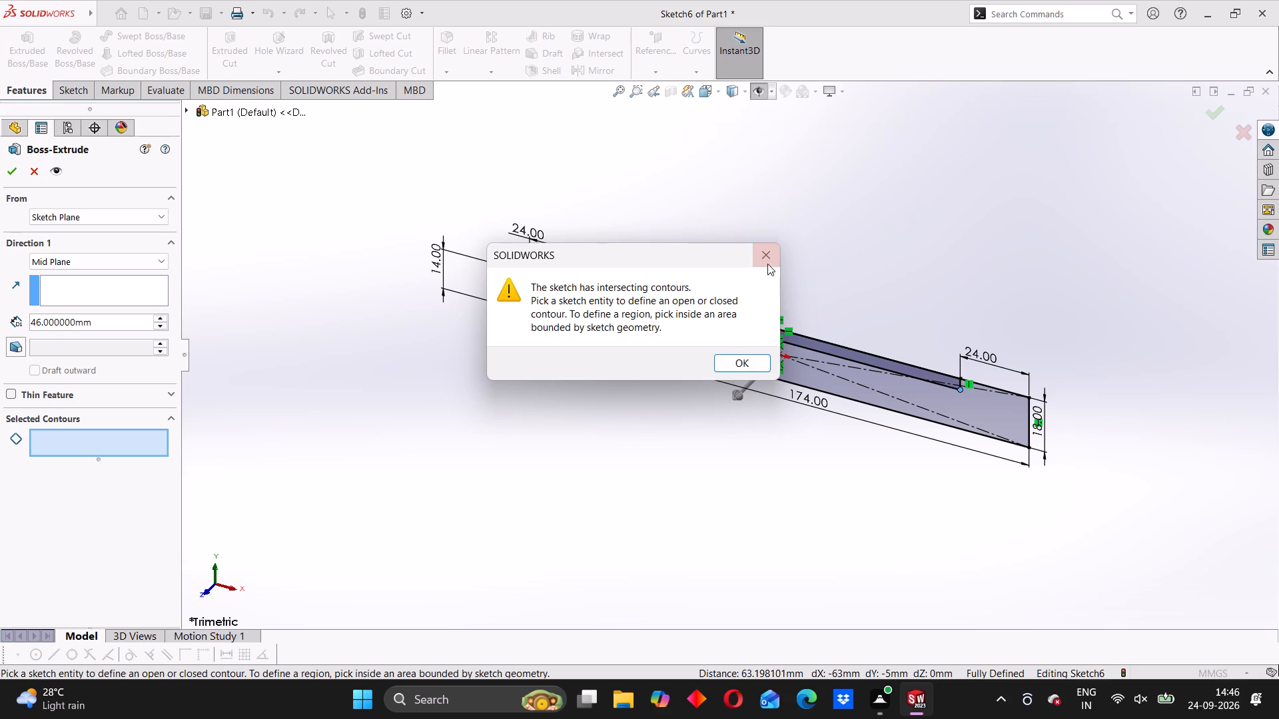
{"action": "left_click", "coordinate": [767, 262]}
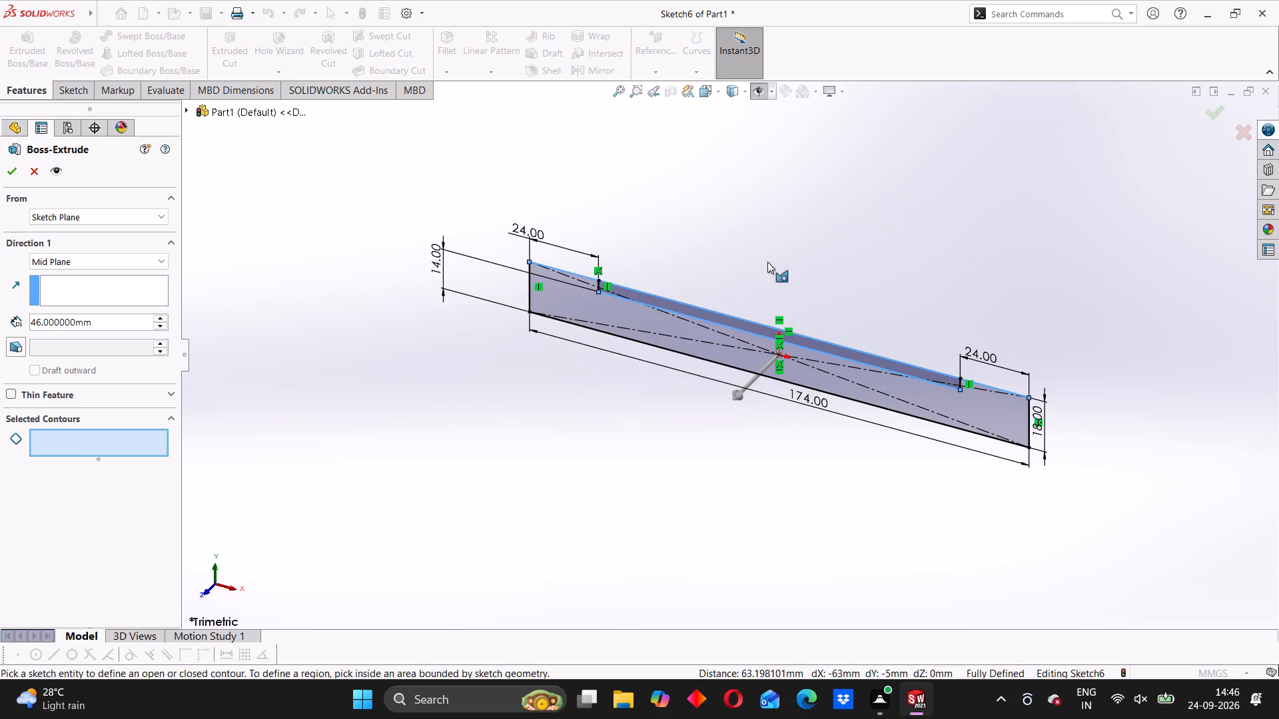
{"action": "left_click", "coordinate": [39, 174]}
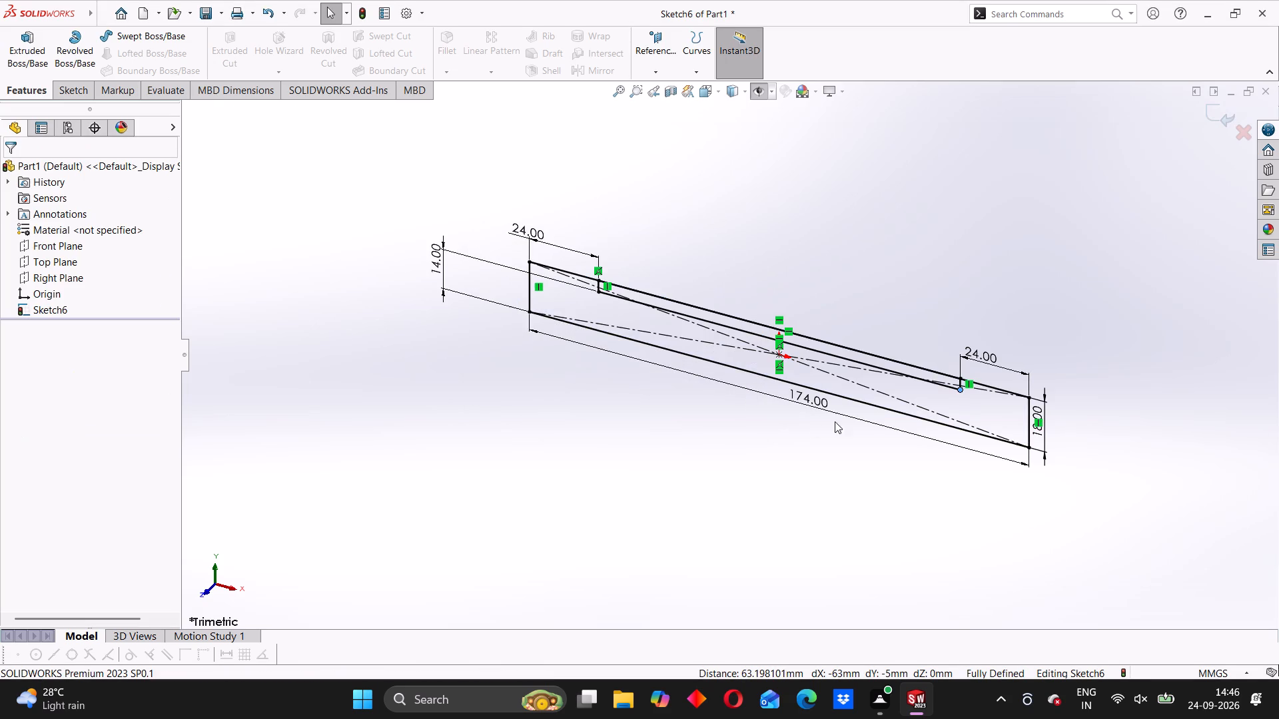
Delete the profile's full-length top line and the inner rectangle's overlapping top line.
{"action": "scroll", "coordinate": [766, 361], "scroll_direction": "down", "scroll_amount": 1}
{"action": "middle_click_drag", "start_coordinate": [715, 446], "coordinate": [769, 420]}
{"action": "scroll", "coordinate": [695, 292], "scroll_direction": "down", "scroll_amount": 3}
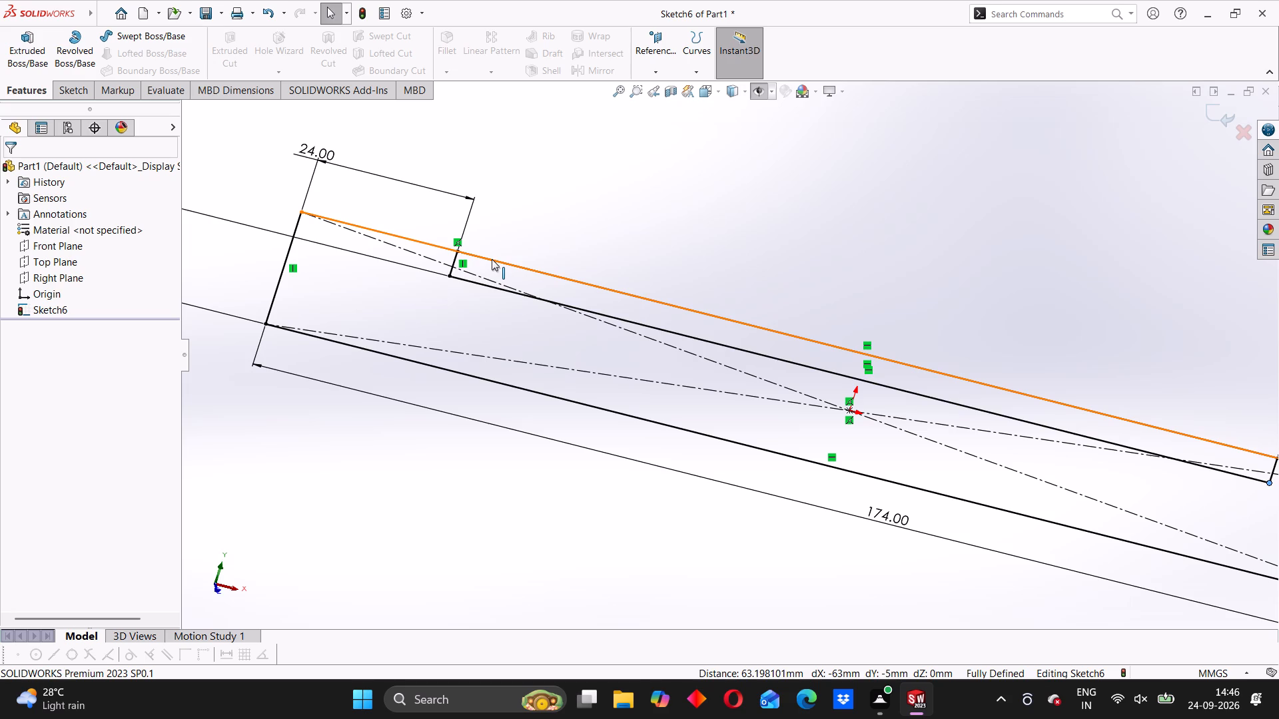
{"action": "left_click", "coordinate": [509, 264]}
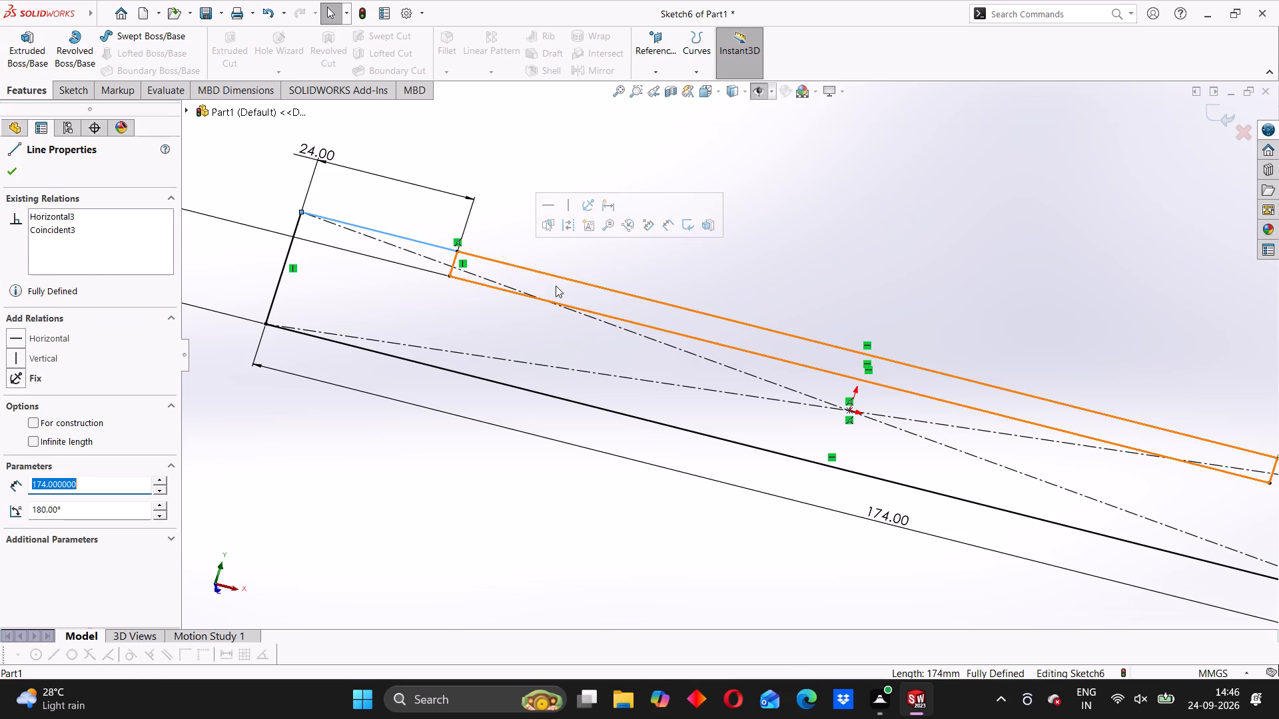
{"action": "key", "text": "Delete"}
{"action": "left_click", "coordinate": [524, 268]}
{"action": "key", "text": "Delete"}
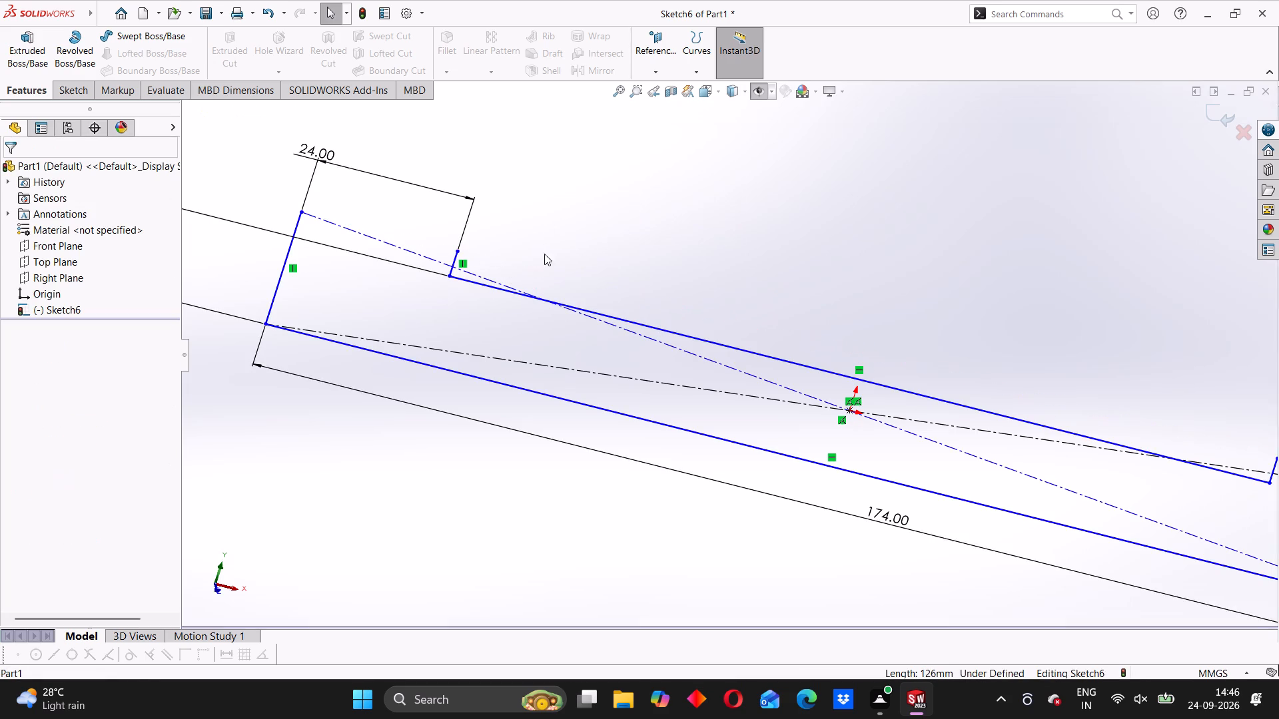
Draw a 24 mm horizontal line at each end of the profile's top, joining the outer corners to the recess sides.
{"action": "scroll", "coordinate": [744, 335], "scroll_direction": "up", "scroll_amount": 6}
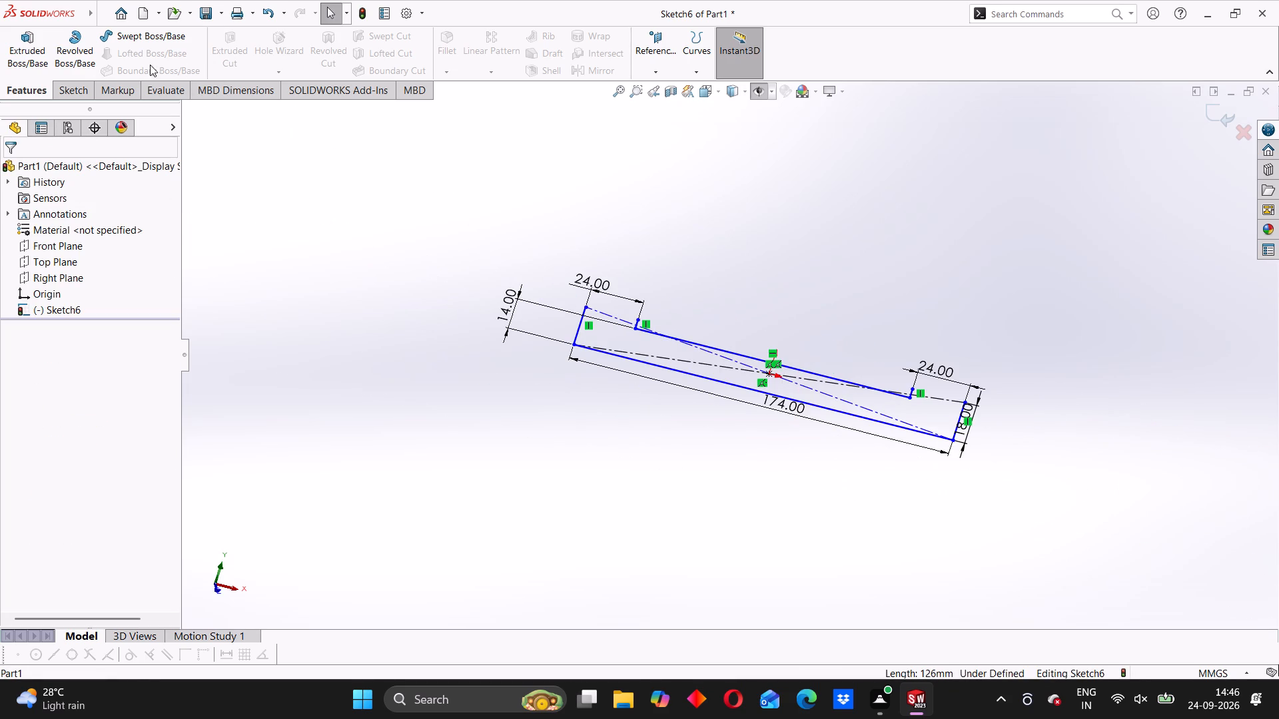
{"action": "left_click", "coordinate": [68, 84]}
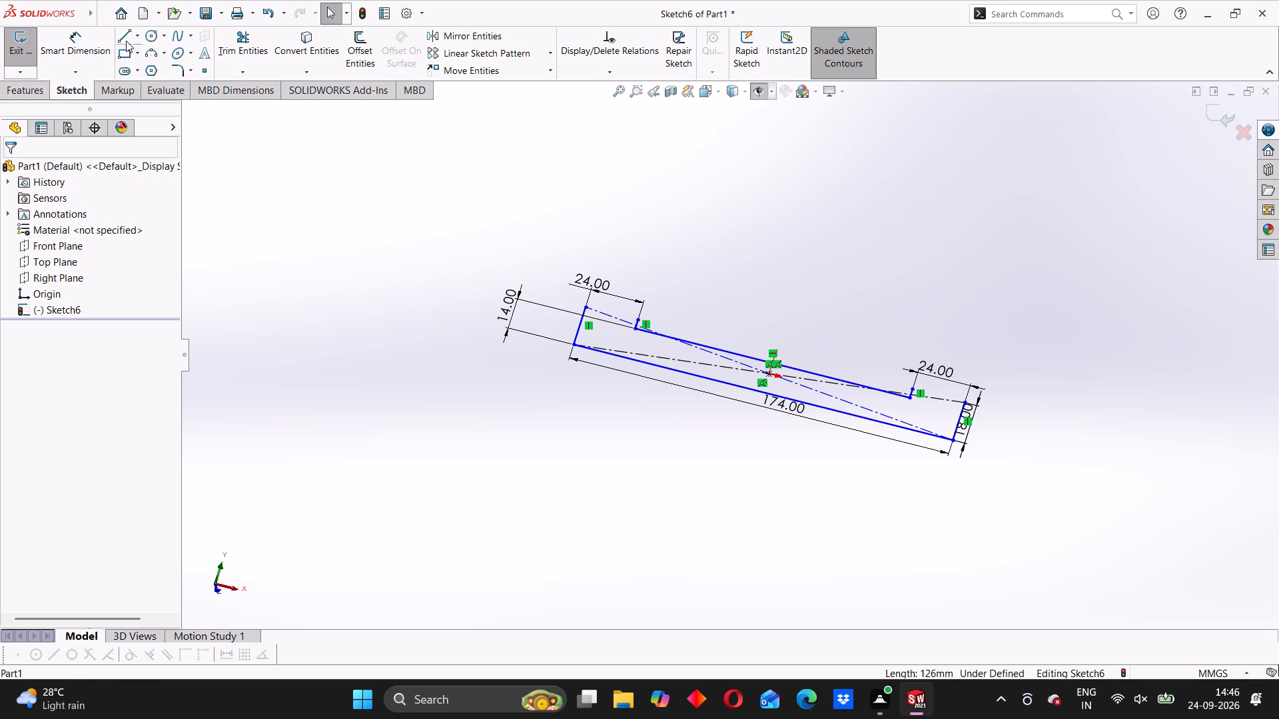
{"action": "left_click", "coordinate": [124, 37]}
{"action": "scroll", "coordinate": [598, 362], "scroll_direction": "down", "scroll_amount": 2}
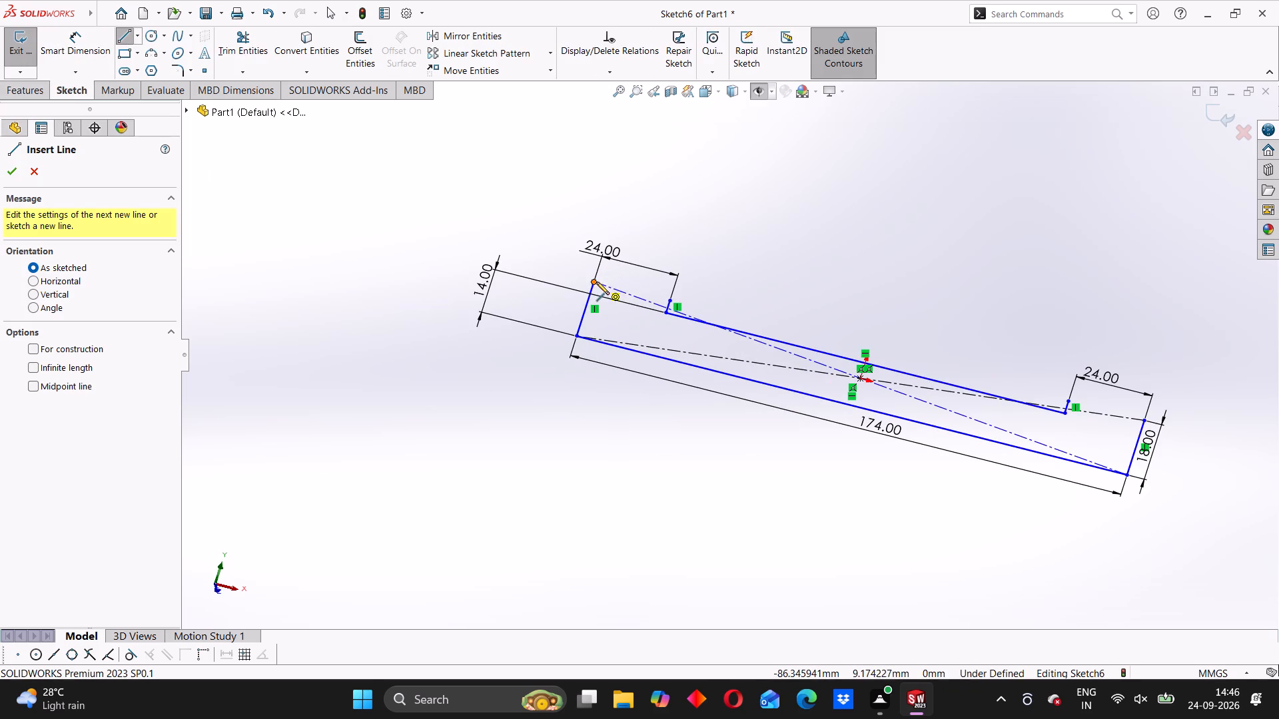
{"action": "left_click", "coordinate": [595, 282]}
{"action": "left_click", "coordinate": [669, 300]}
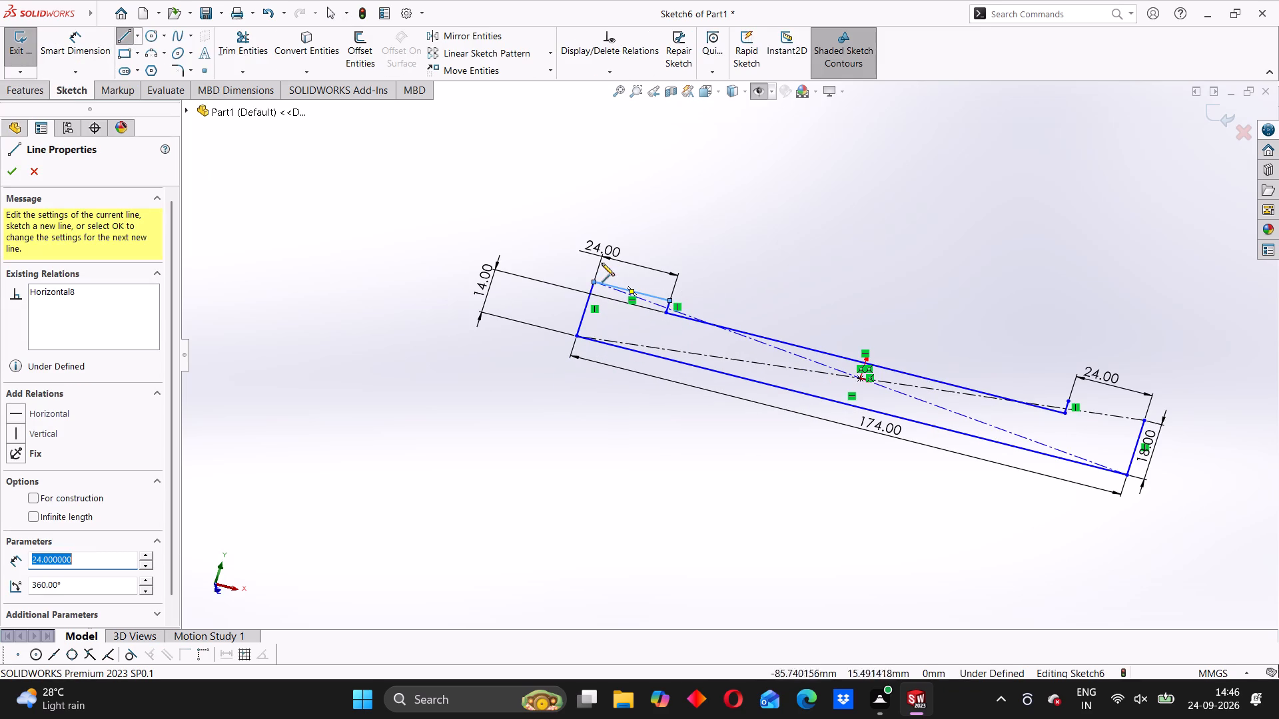
{"action": "left_click", "coordinate": [1070, 401]}
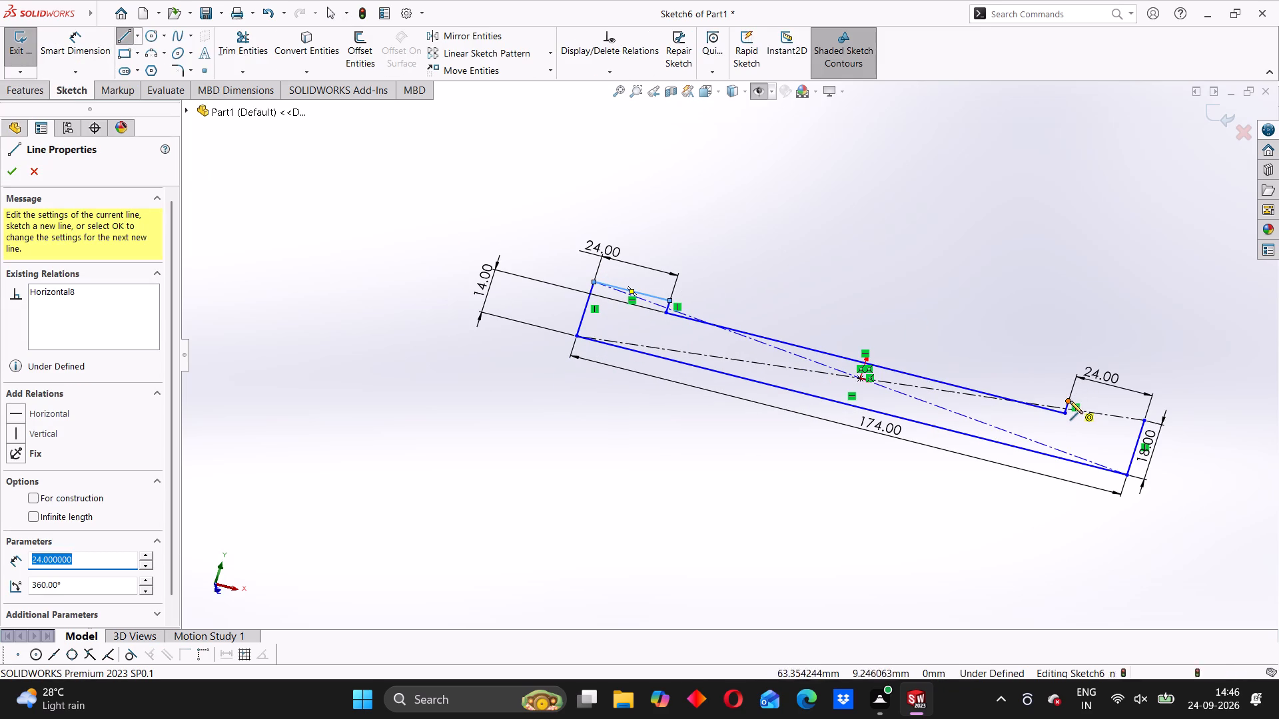
{"action": "left_click", "coordinate": [1142, 418]}
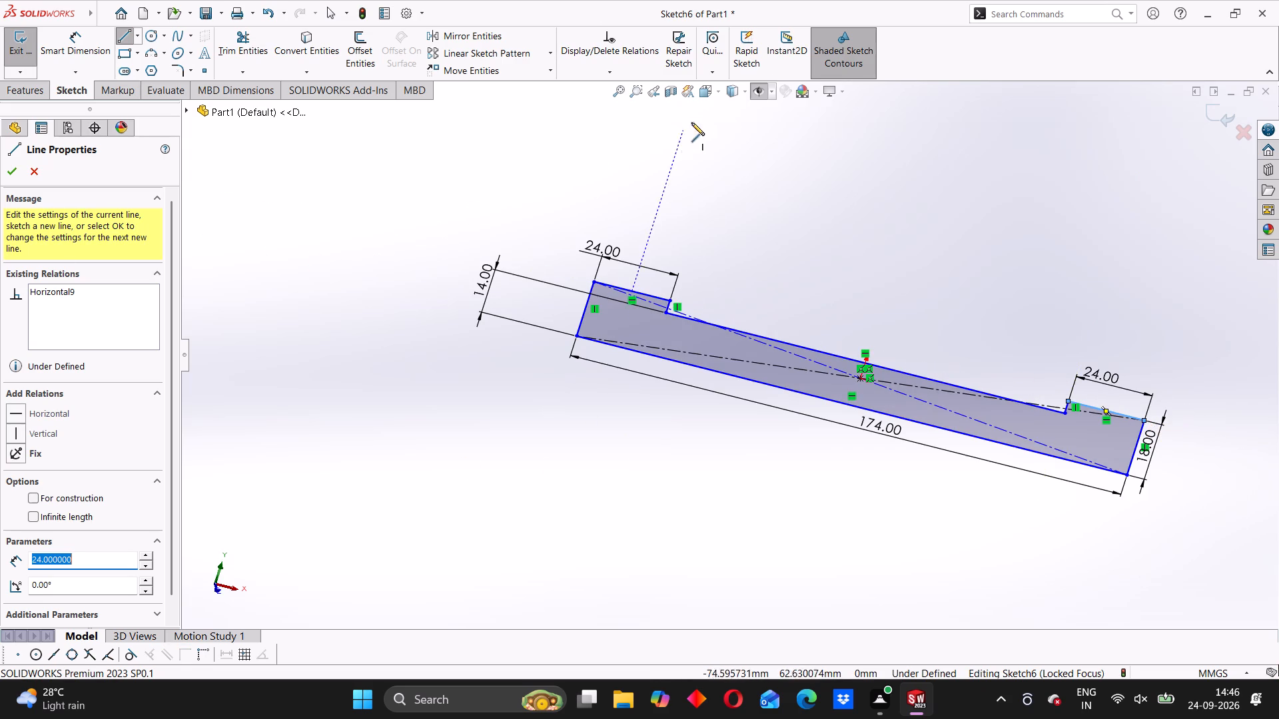
Examine the closed recessed profile in the Front view, especially around its end shoulders.
{"action": "left_click", "coordinate": [717, 93]}
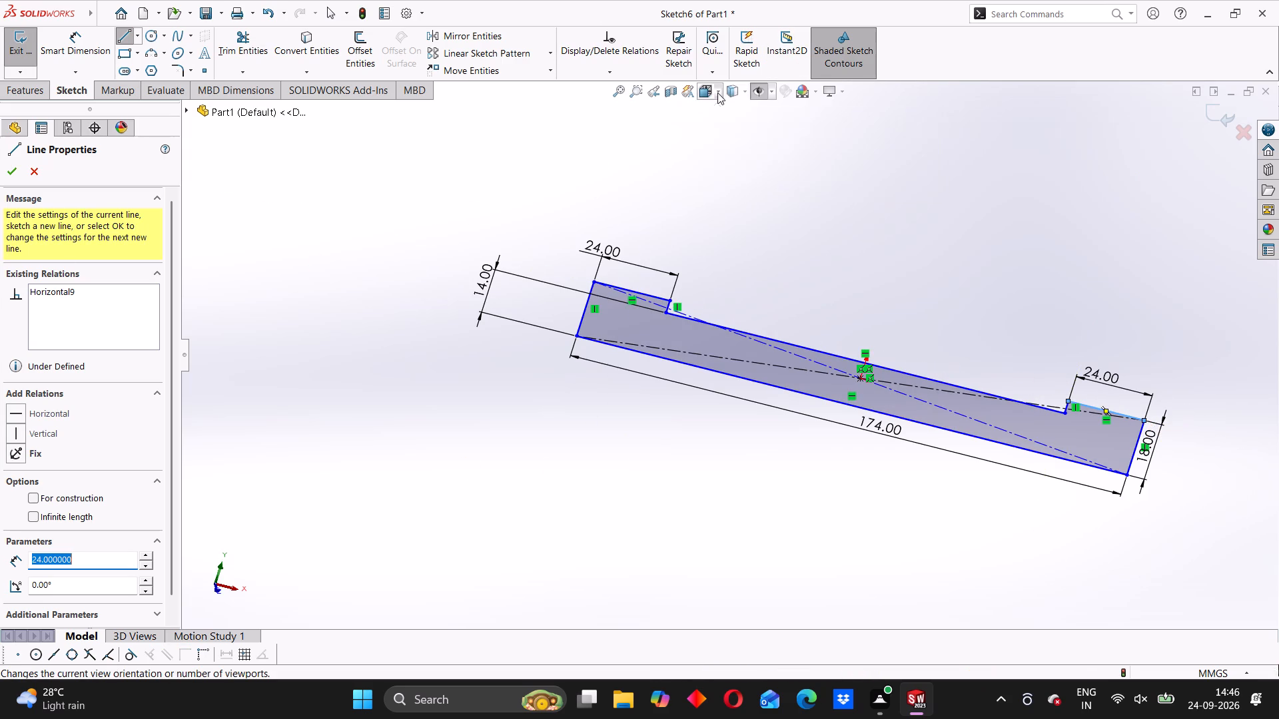
{"action": "left_click", "coordinate": [777, 166]}
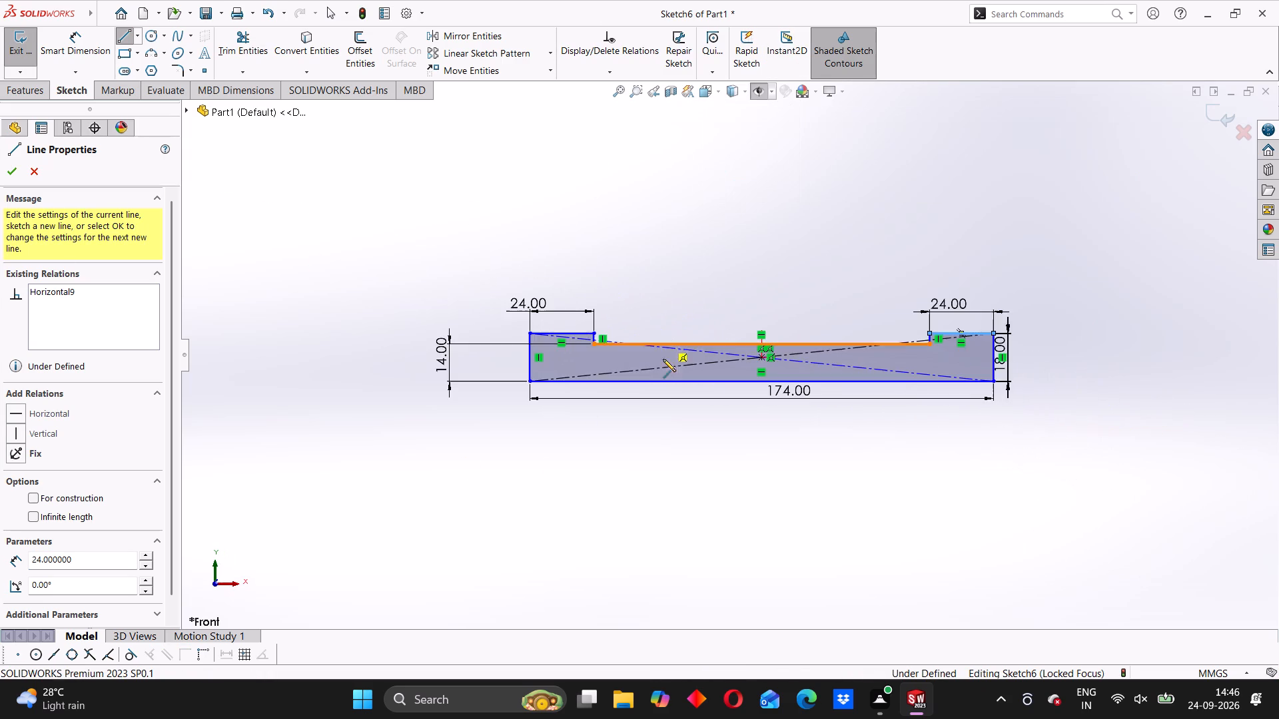
{"action": "scroll", "coordinate": [698, 363], "scroll_direction": "down", "scroll_amount": 2}
{"action": "scroll", "coordinate": [744, 372], "scroll_direction": "up", "scroll_amount": 1}
{"action": "scroll", "coordinate": [545, 351], "scroll_direction": "down", "scroll_amount": 1}
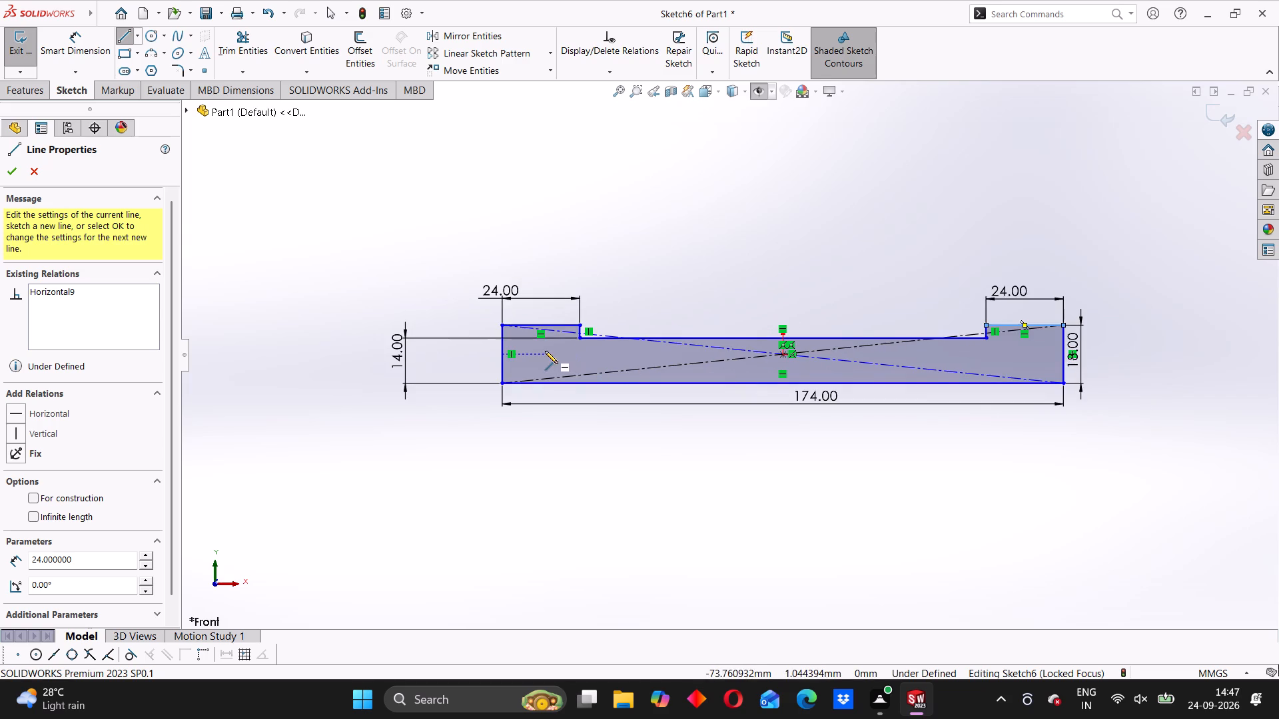
{"action": "scroll", "coordinate": [545, 351], "scroll_direction": "down", "scroll_amount": 1}
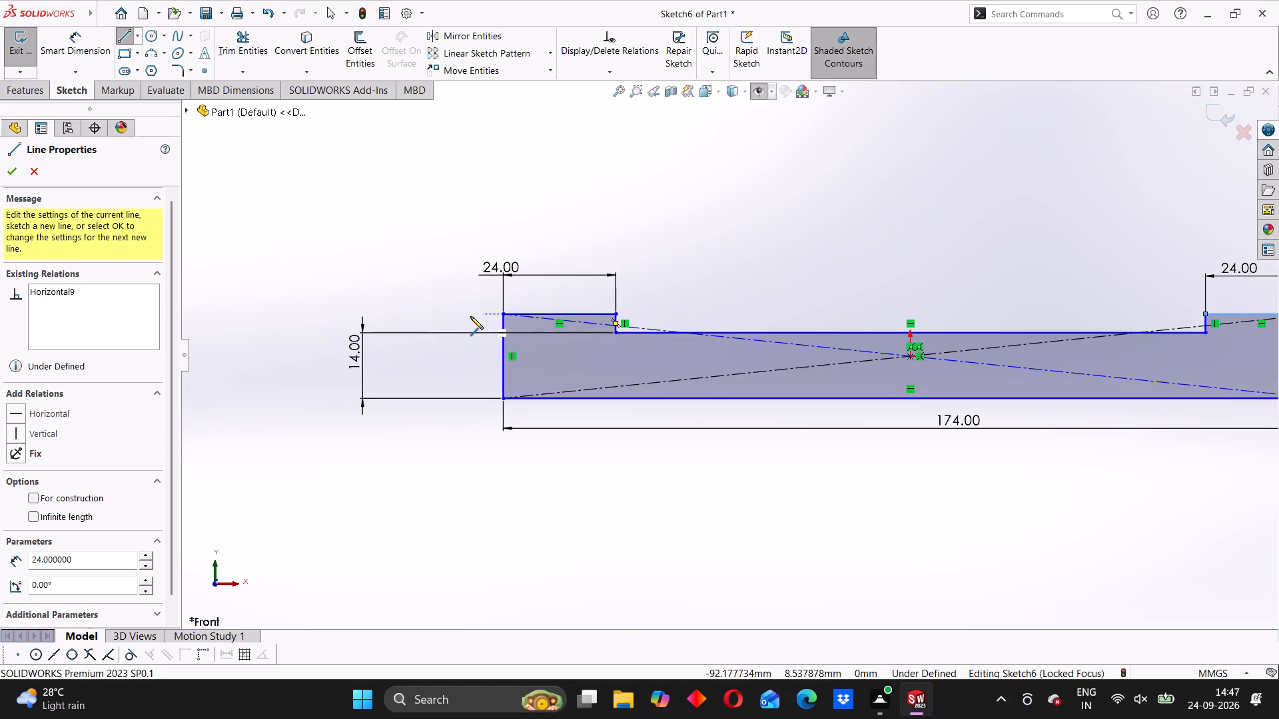
{"action": "scroll", "coordinate": [616, 312], "scroll_direction": "down", "scroll_amount": 2}
{"action": "scroll", "coordinate": [779, 437], "scroll_direction": "up", "scroll_amount": 2}
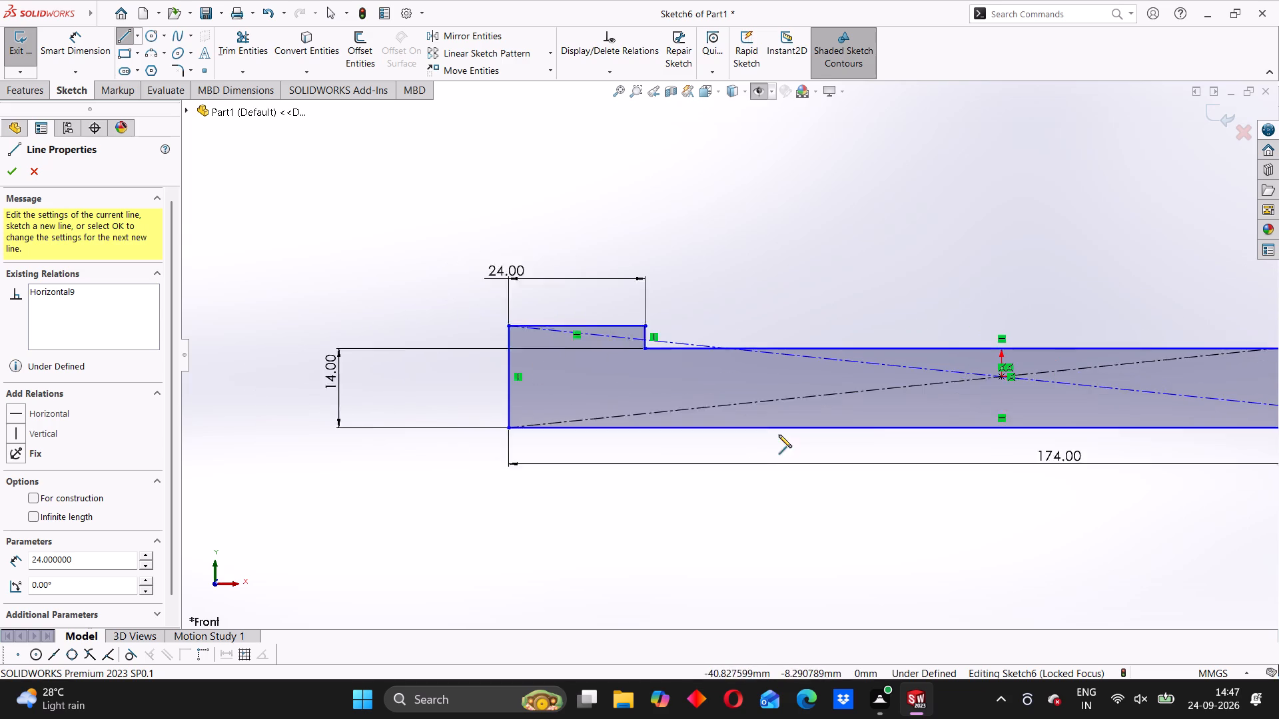
Undo the redrawn shoulder lines and the top-line deletions to restore the overlapping rectangles.
{"action": "scroll", "coordinate": [907, 409], "scroll_direction": "up", "scroll_amount": 2}
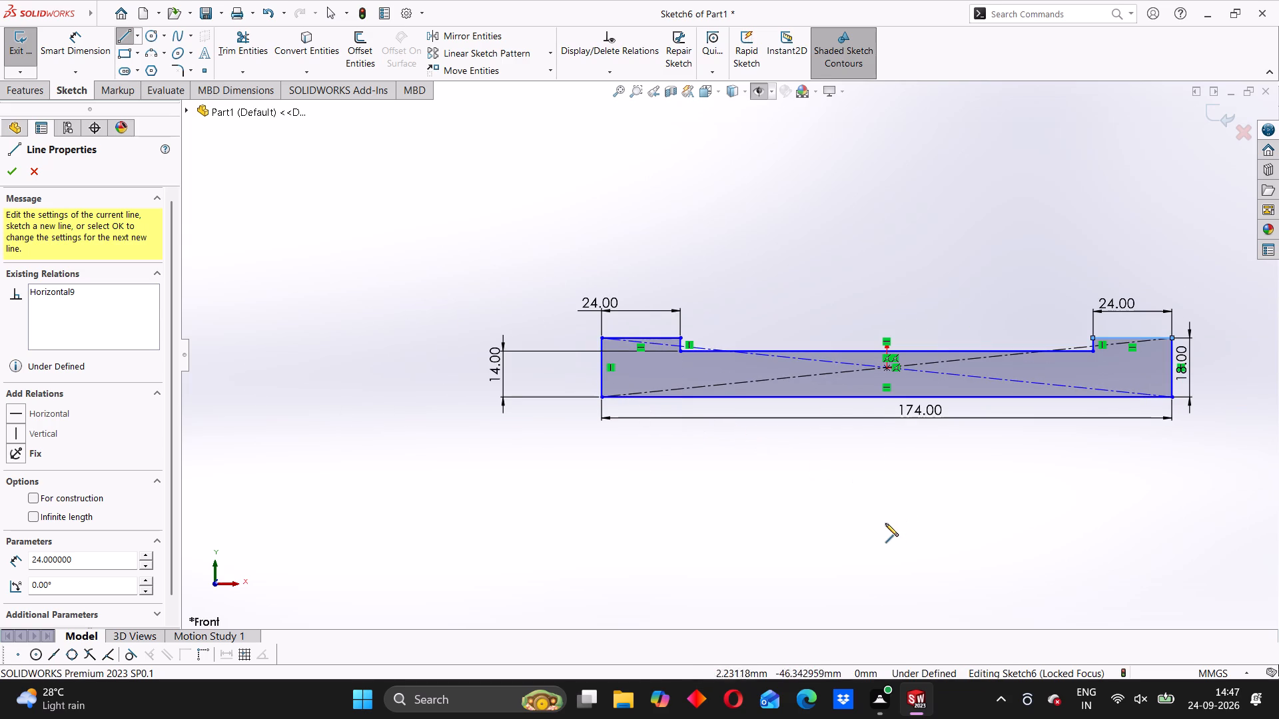
{"action": "left_click", "coordinate": [36, 164]}
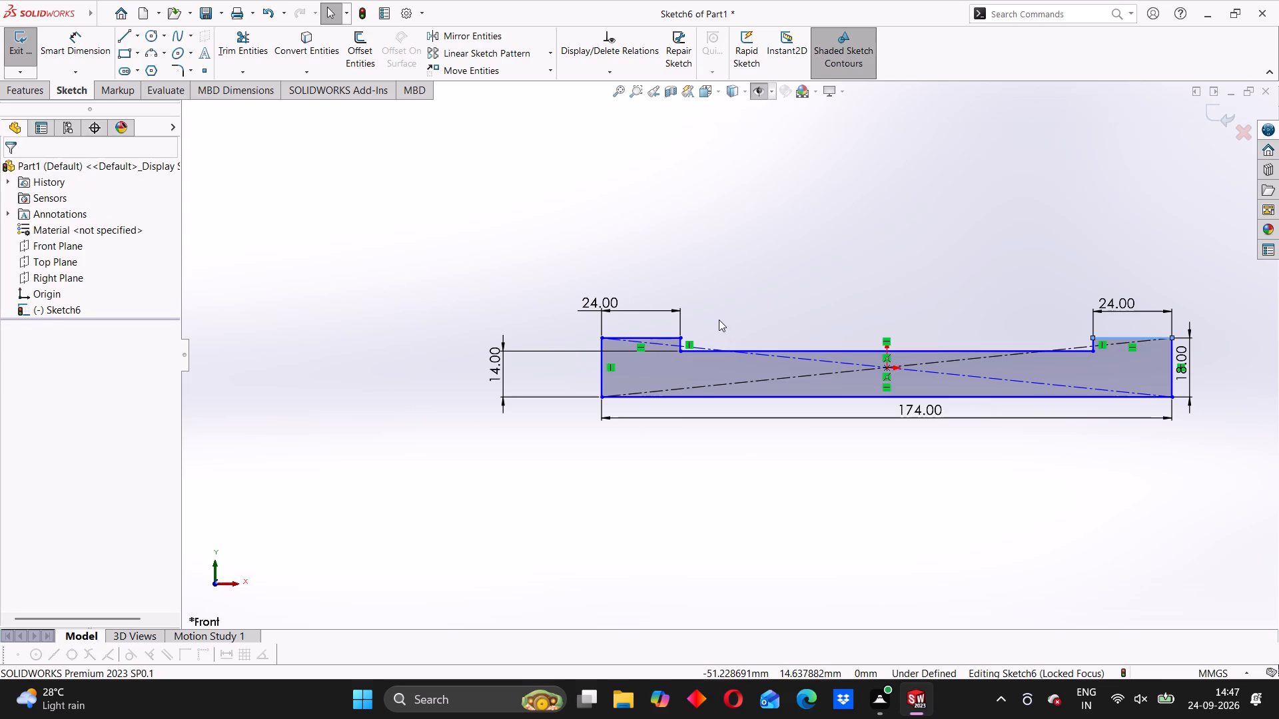
{"action": "key", "text": "ctrl+z"}
{"action": "key", "text": "ctrl+z"}
{"action": "key", "text": "ctrl+z"}
{"action": "key", "text": "ctrl+z"}
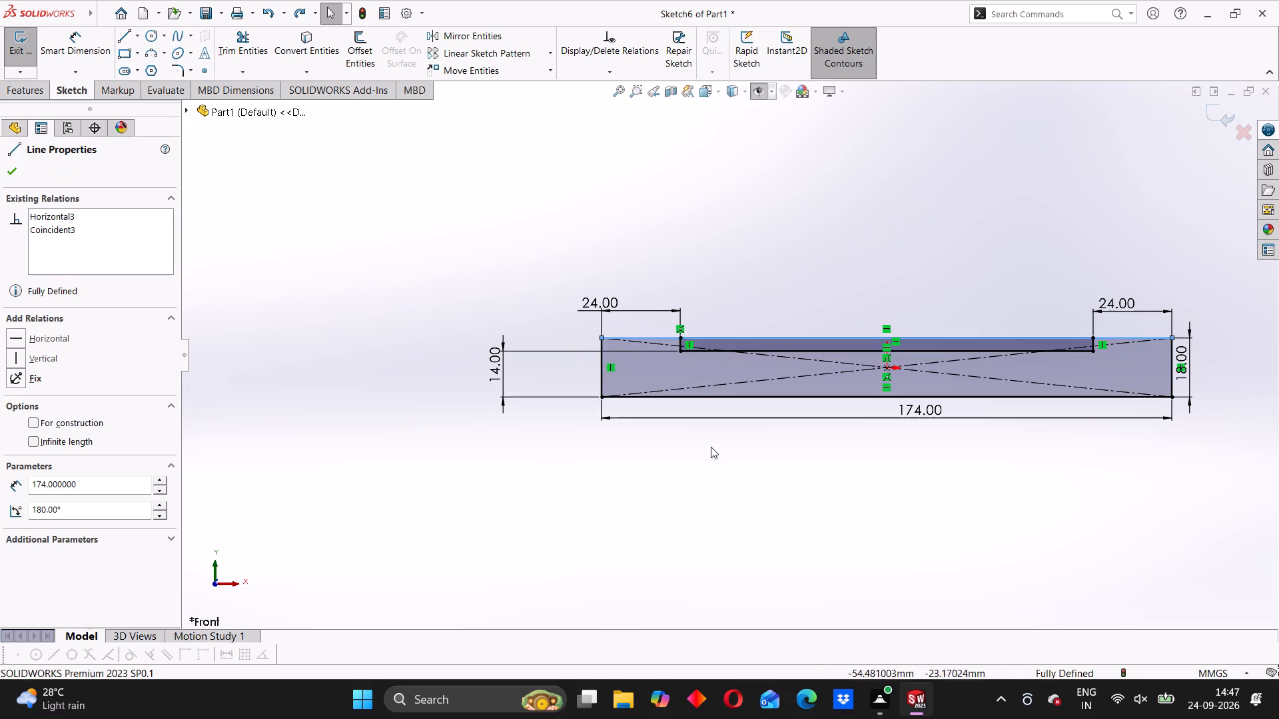
Trim the two overlapping top lines between the recess sides with Trim to closest, leaving a single closed recessed profile.
{"action": "scroll", "coordinate": [688, 370], "scroll_direction": "down", "scroll_amount": 3}
{"action": "left_click", "coordinate": [622, 265]}
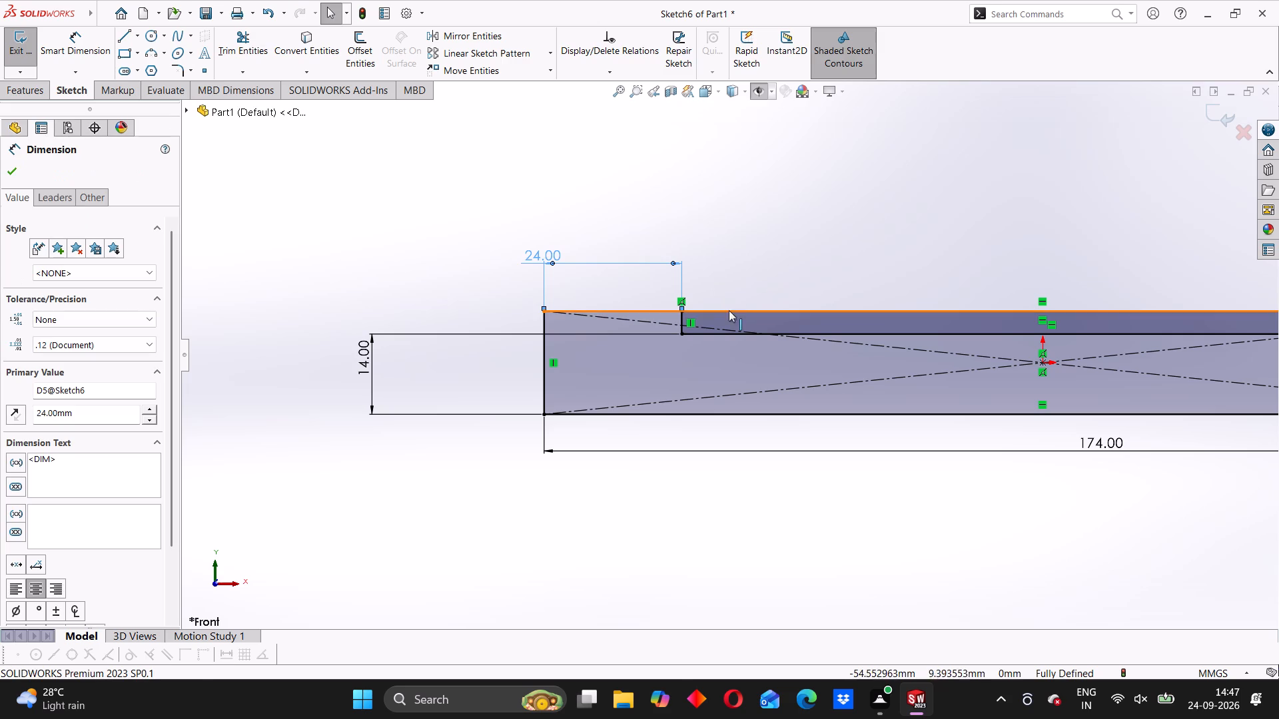
{"action": "left_click", "coordinate": [248, 37]}
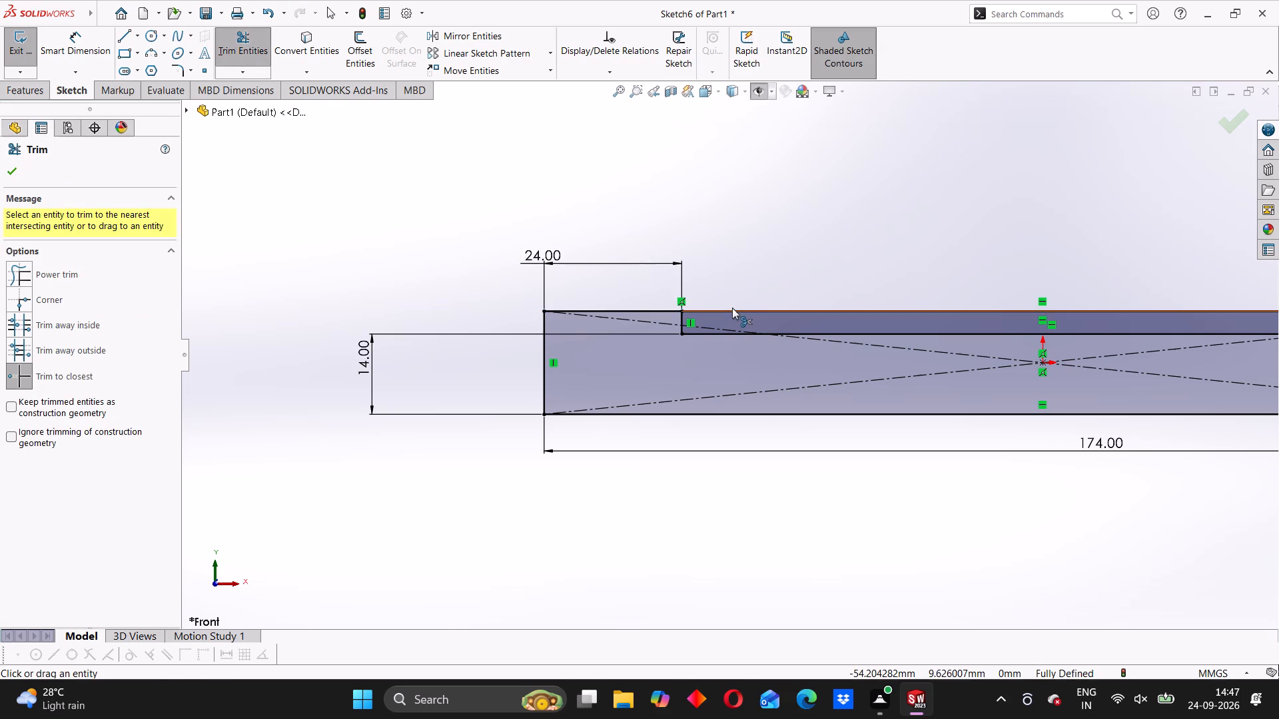
{"action": "left_click", "coordinate": [732, 310]}
{"action": "left_click", "coordinate": [826, 311]}
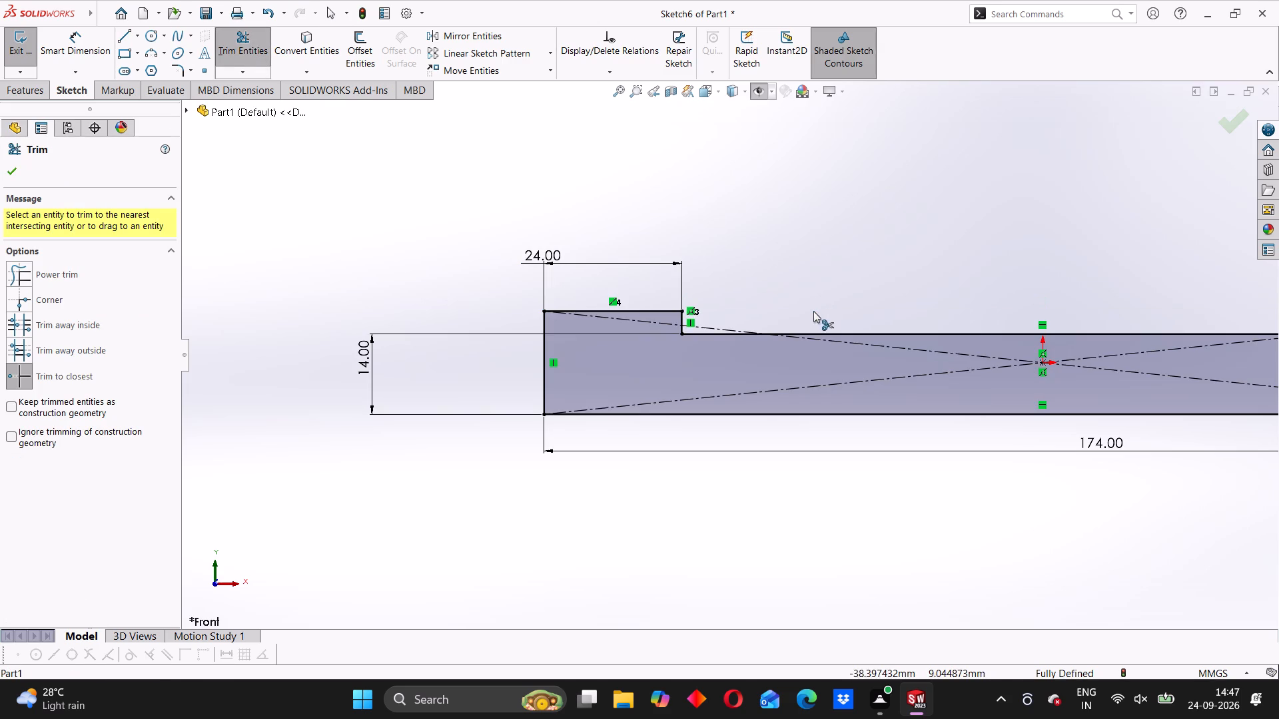
{"action": "scroll", "coordinate": [790, 311], "scroll_direction": "up", "scroll_amount": 3}
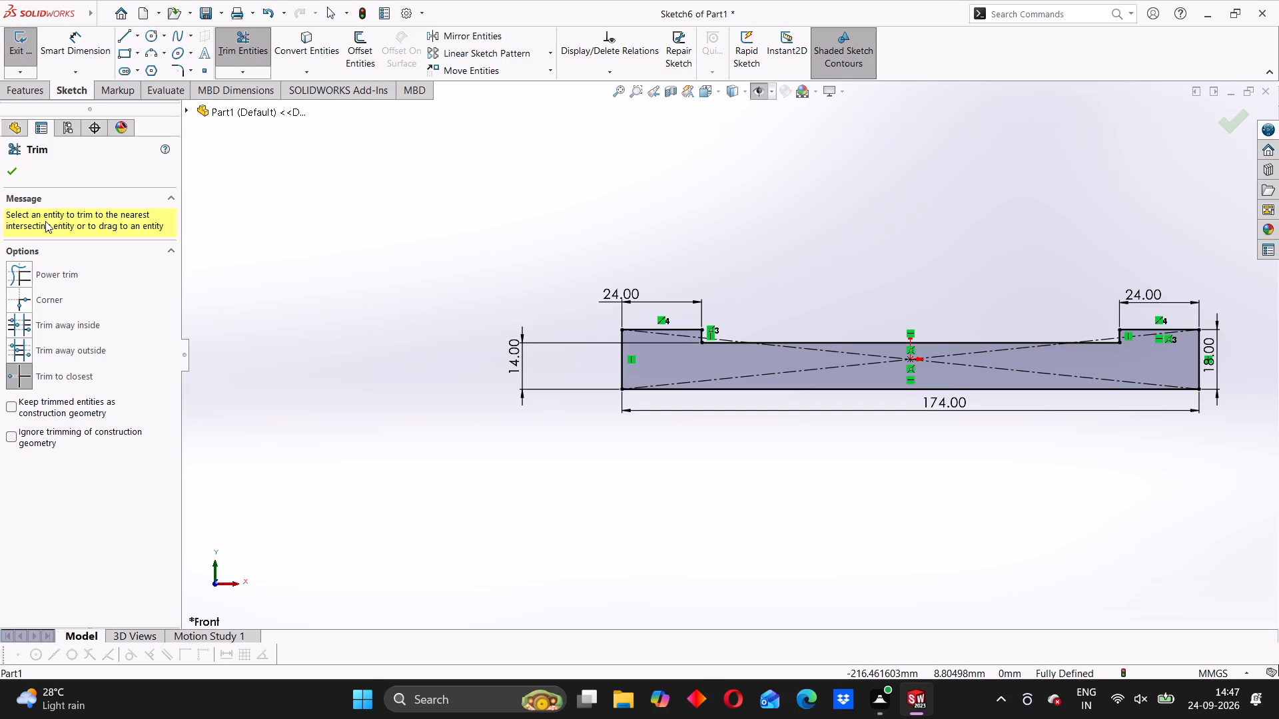
{"action": "left_click", "coordinate": [13, 171]}
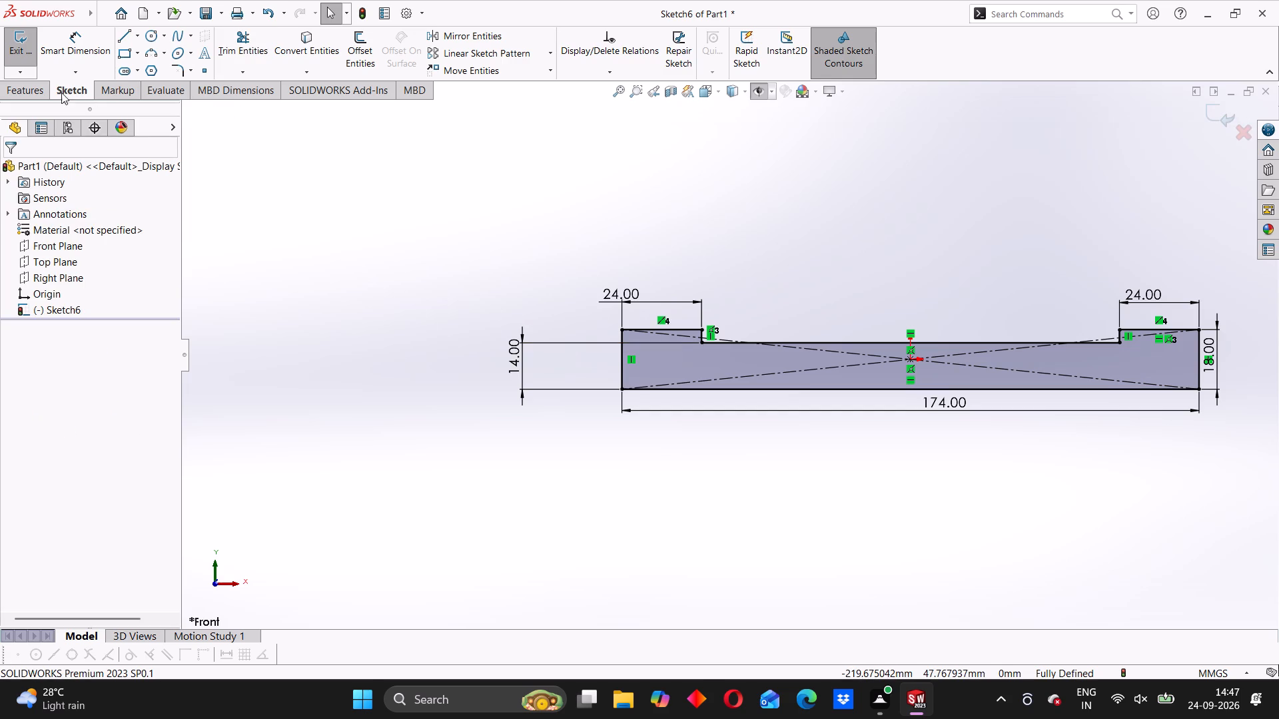
Extrude the recessed profile 46 mm with a Mid Plane end condition.
{"action": "left_click", "coordinate": [10, 89]}
{"action": "left_click", "coordinate": [35, 43]}
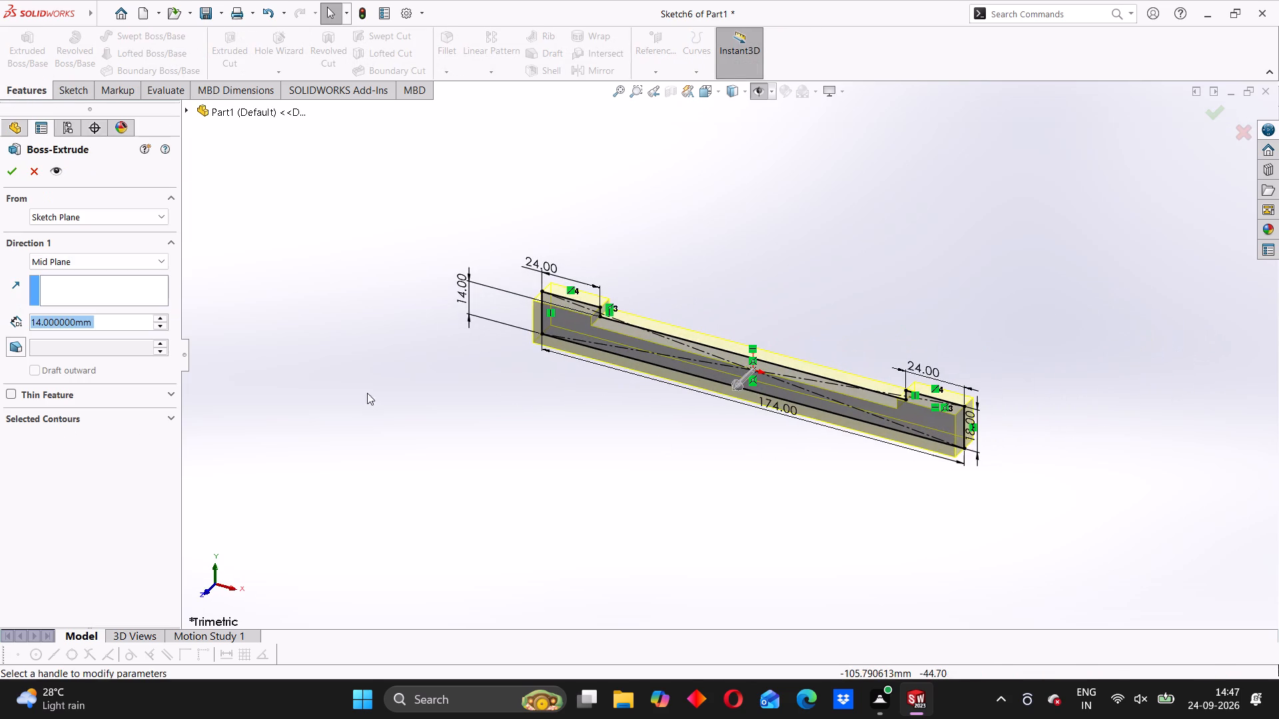
{"action": "type", "text": "46"}
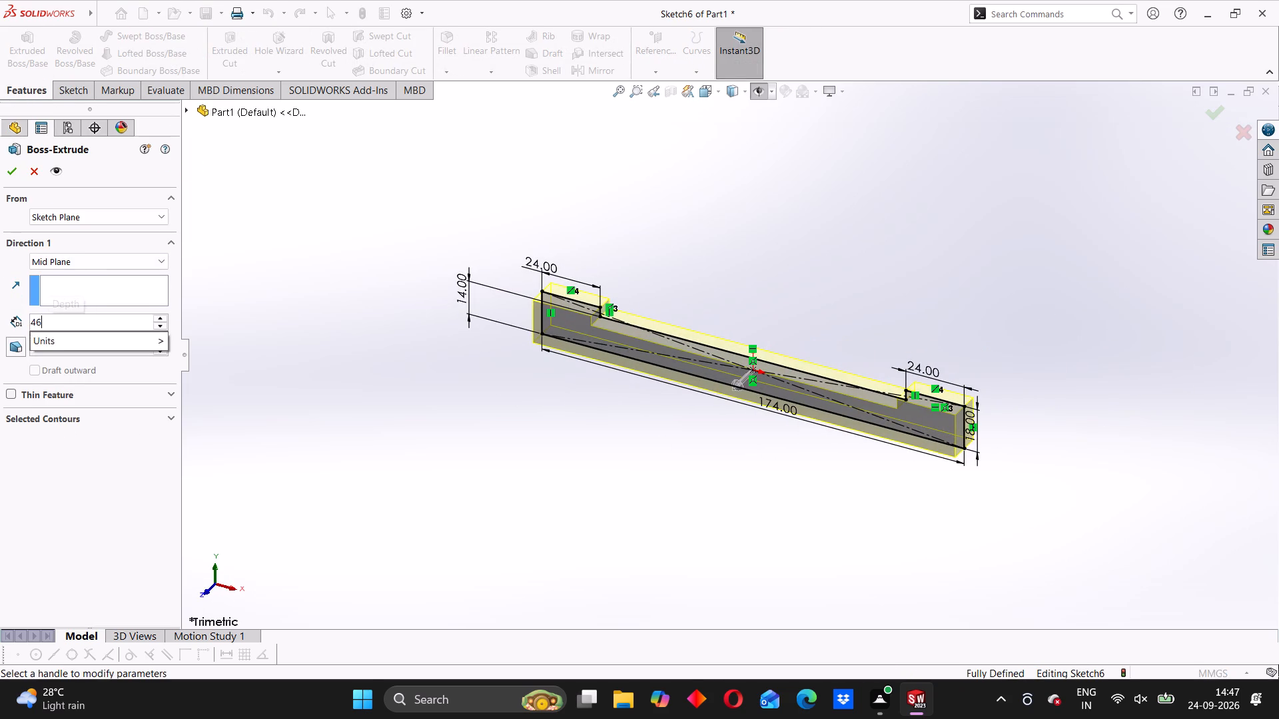
{"action": "key", "text": "Return"}
{"action": "left_click", "coordinate": [13, 158]}
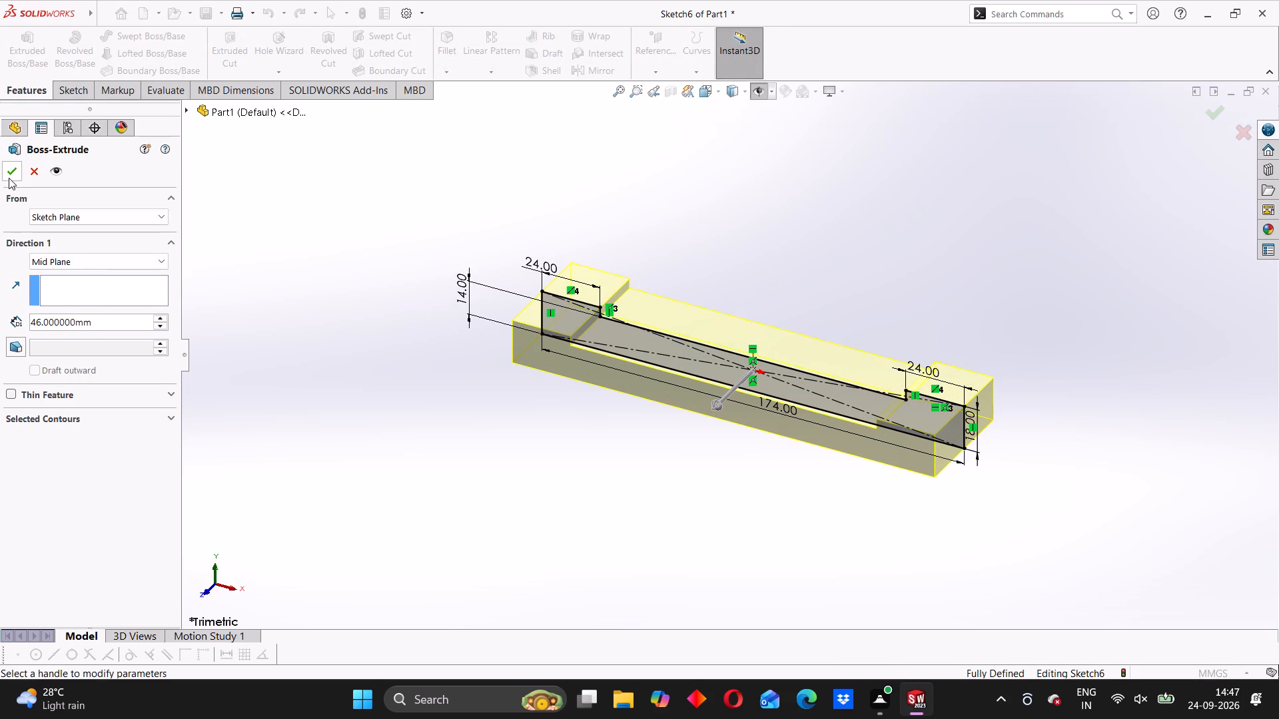
{"action": "left_click", "coordinate": [10, 173]}
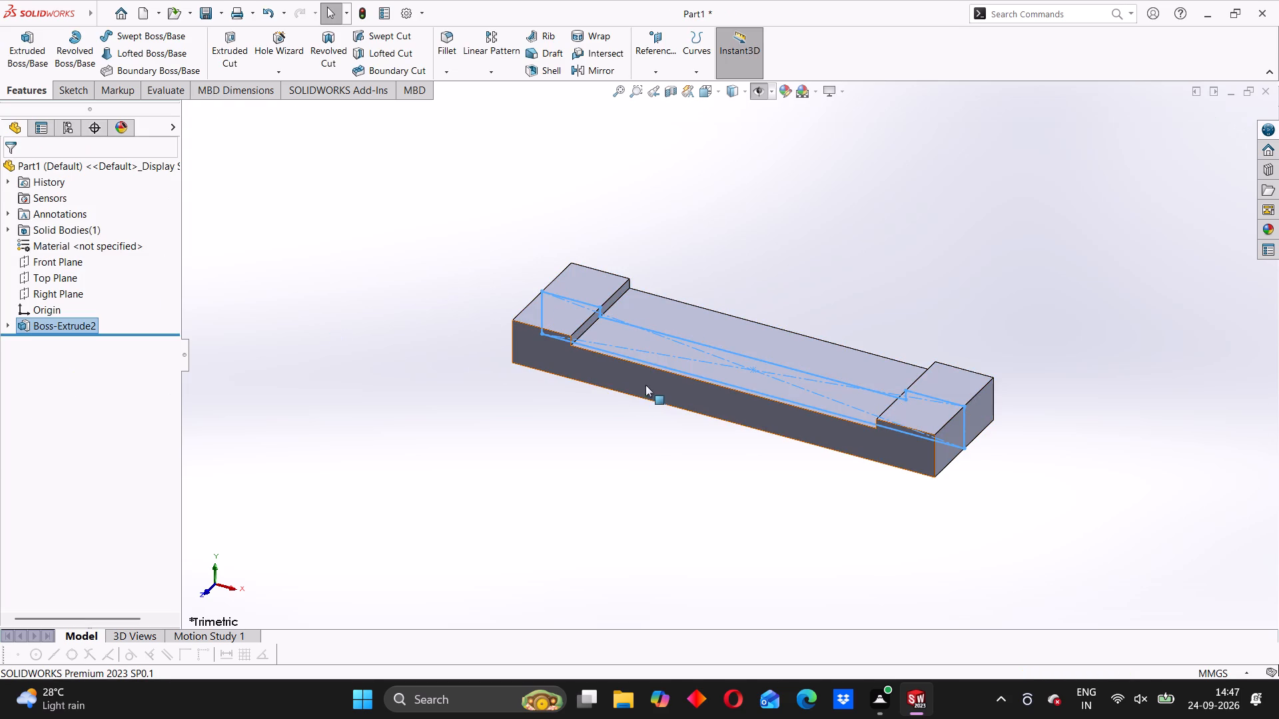
{"action": "key", "text": "Escape"}
Start a sketch on the left raised shoulder's top face and draw a horizontal centerline about 209 mm long through the origin.
{"action": "left_click", "coordinate": [562, 306]}
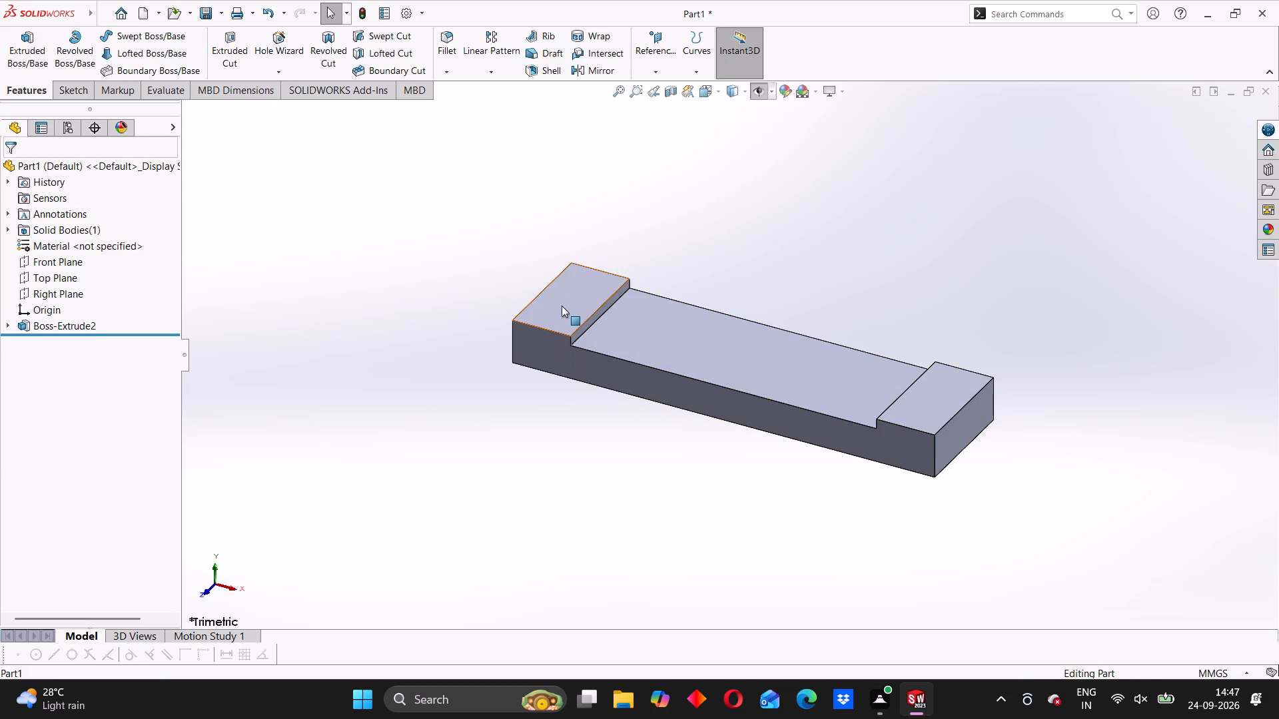
{"action": "left_click", "coordinate": [622, 261]}
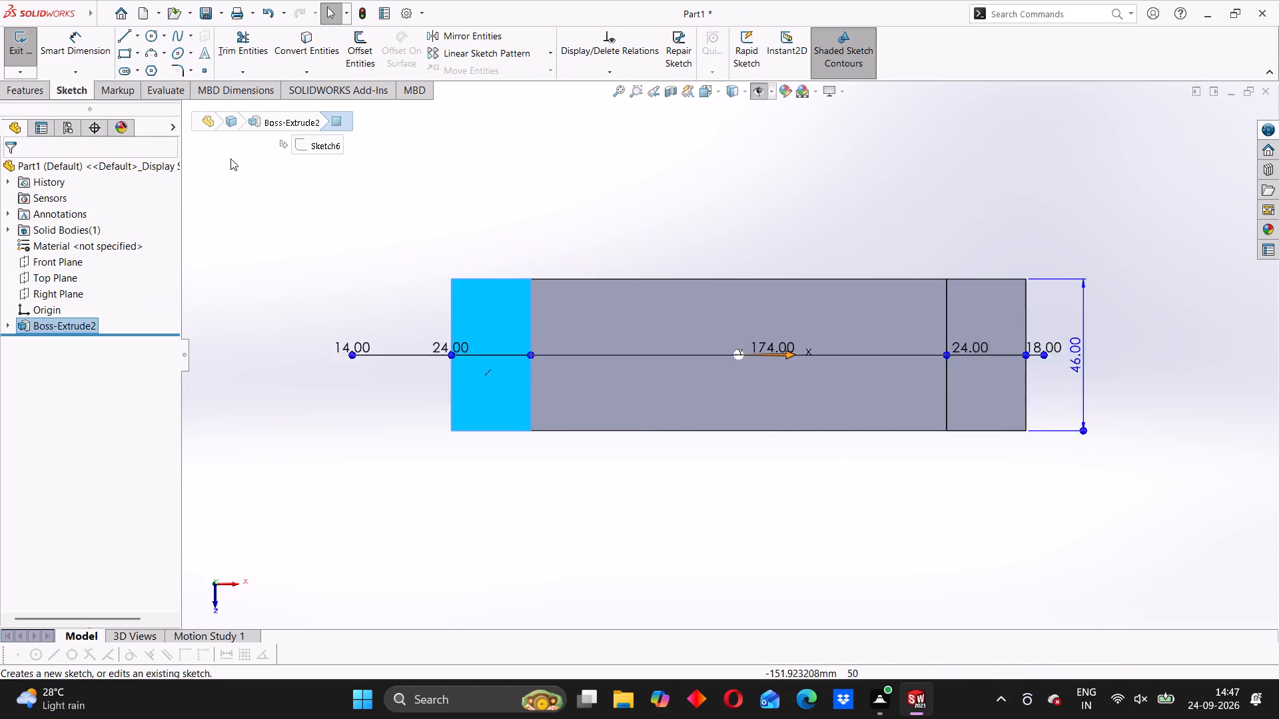
{"action": "left_click", "coordinate": [151, 39]}
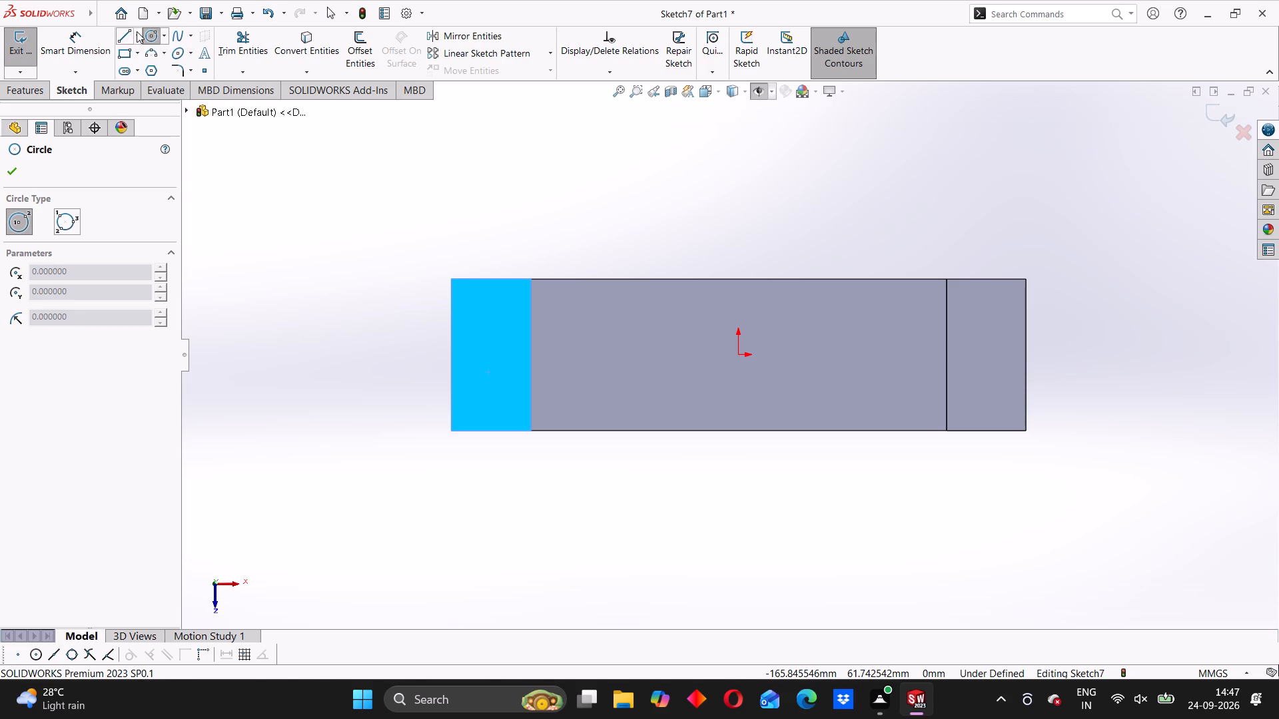
{"action": "left_click", "coordinate": [137, 31]}
{"action": "left_click", "coordinate": [150, 71]}
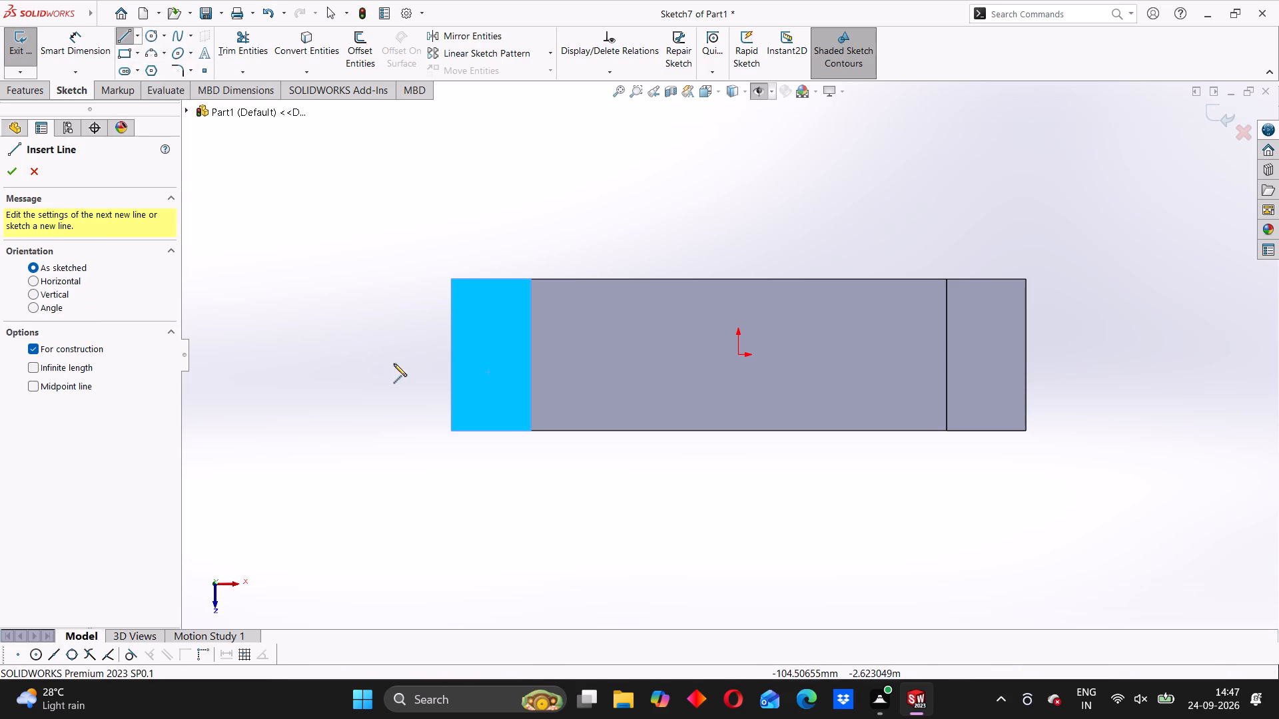
{"action": "left_click", "coordinate": [386, 358]}
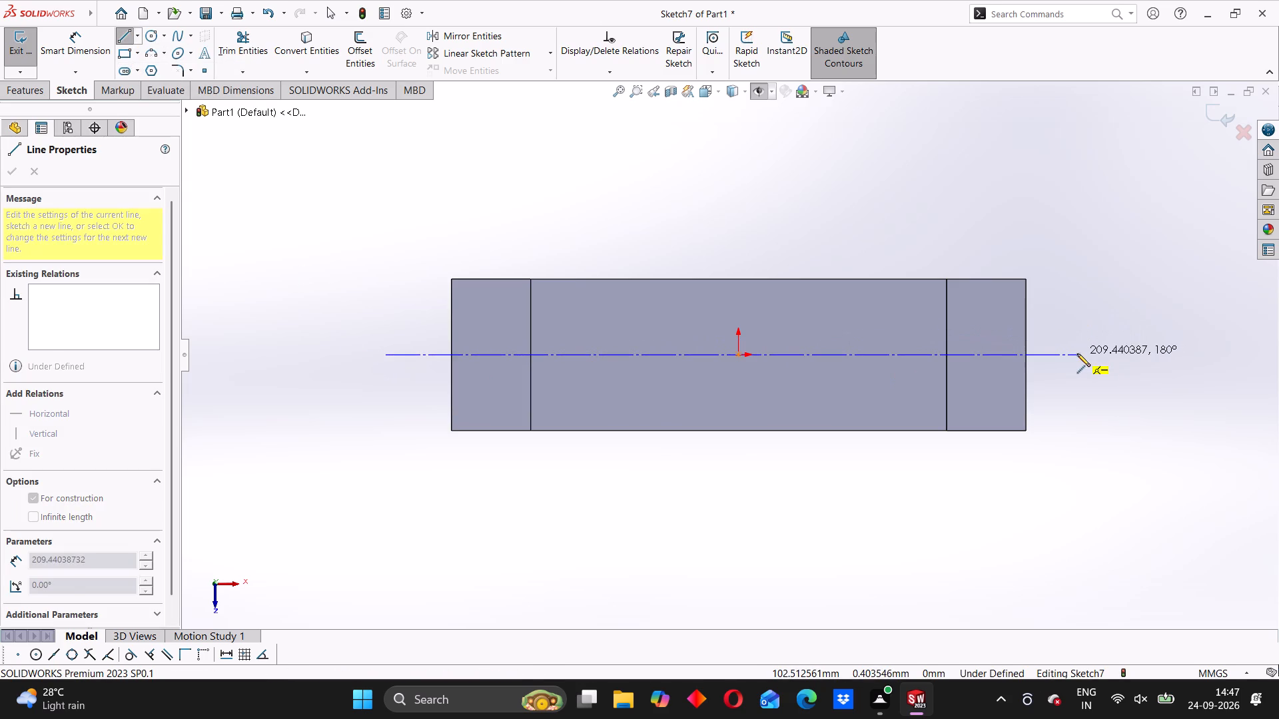
{"action": "left_click", "coordinate": [1074, 353]}
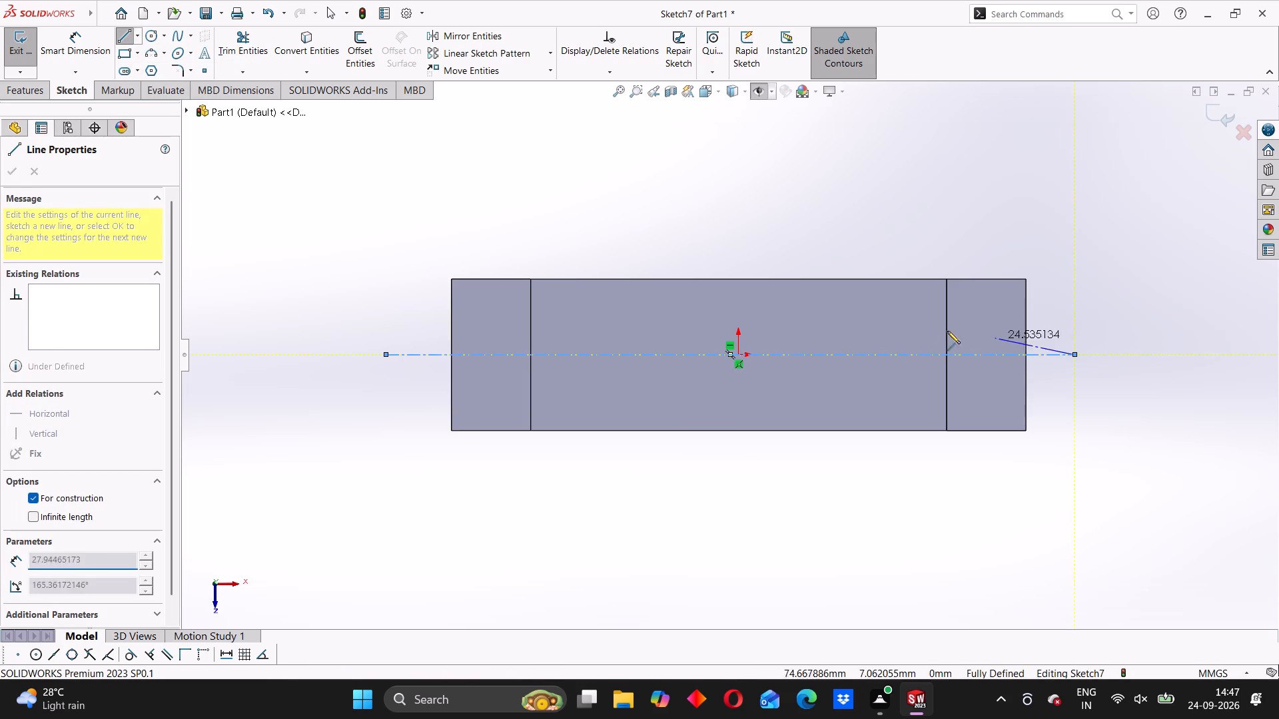
{"action": "key", "text": "Escape"}
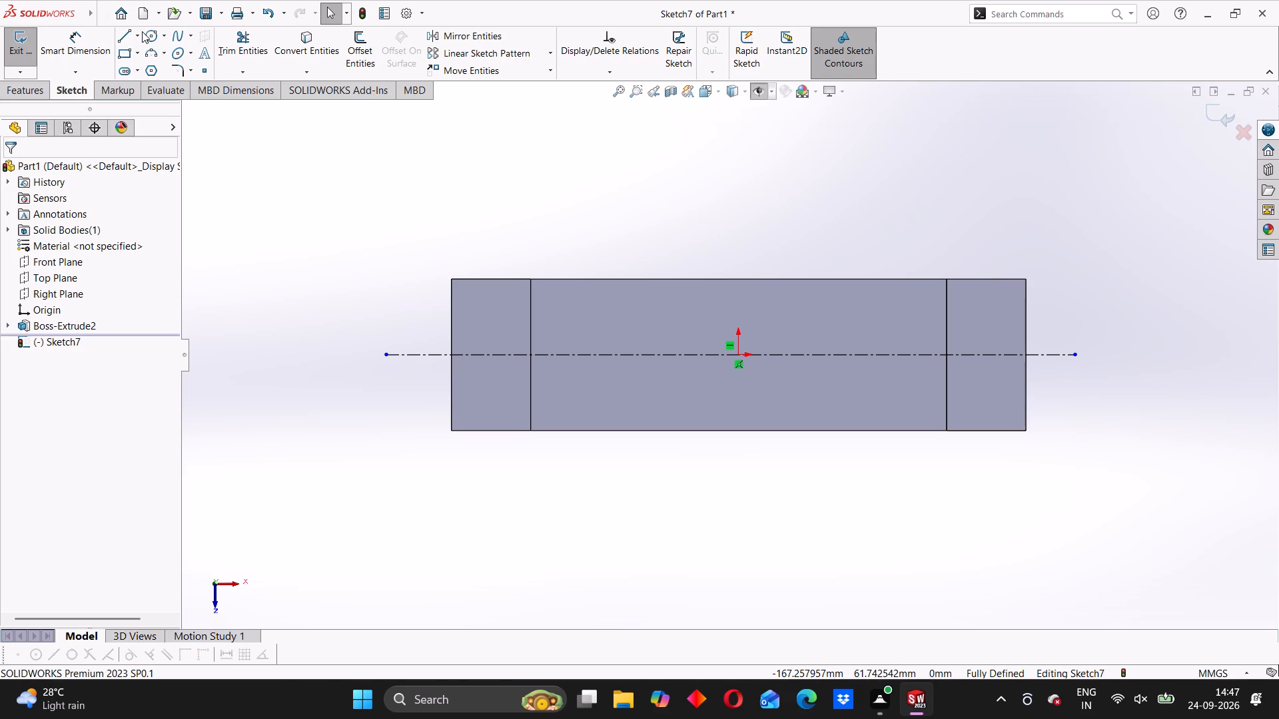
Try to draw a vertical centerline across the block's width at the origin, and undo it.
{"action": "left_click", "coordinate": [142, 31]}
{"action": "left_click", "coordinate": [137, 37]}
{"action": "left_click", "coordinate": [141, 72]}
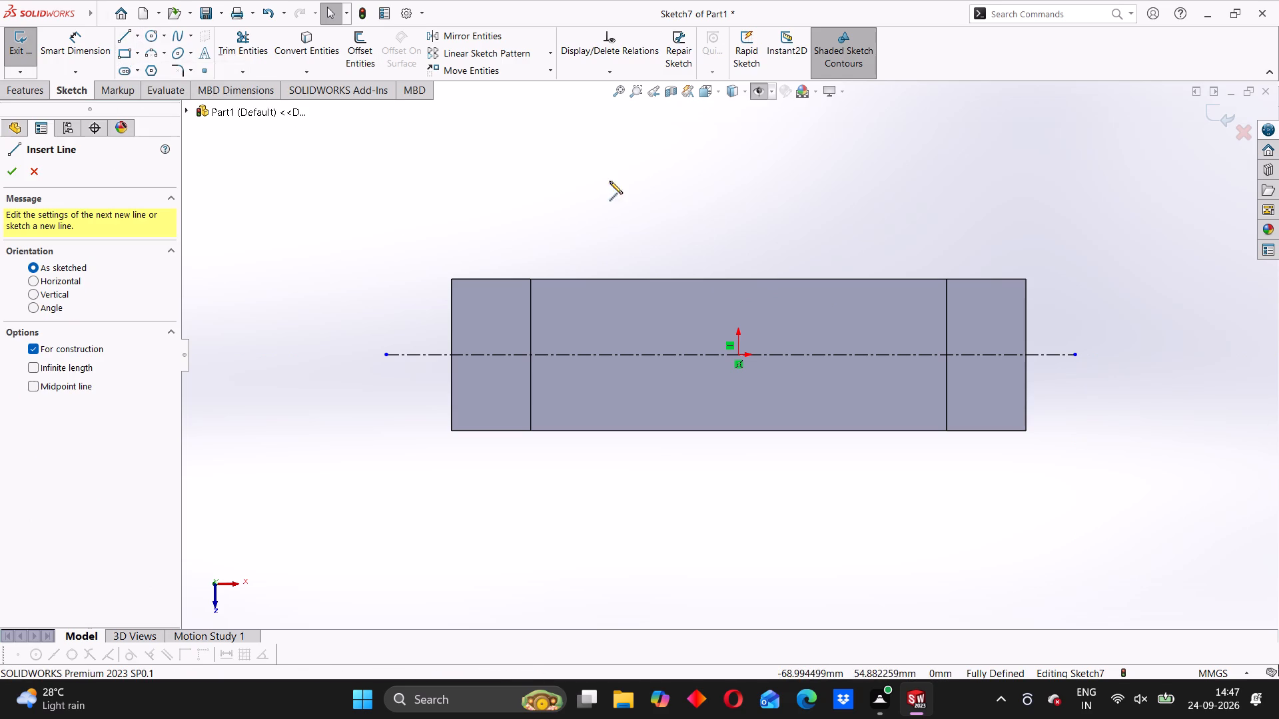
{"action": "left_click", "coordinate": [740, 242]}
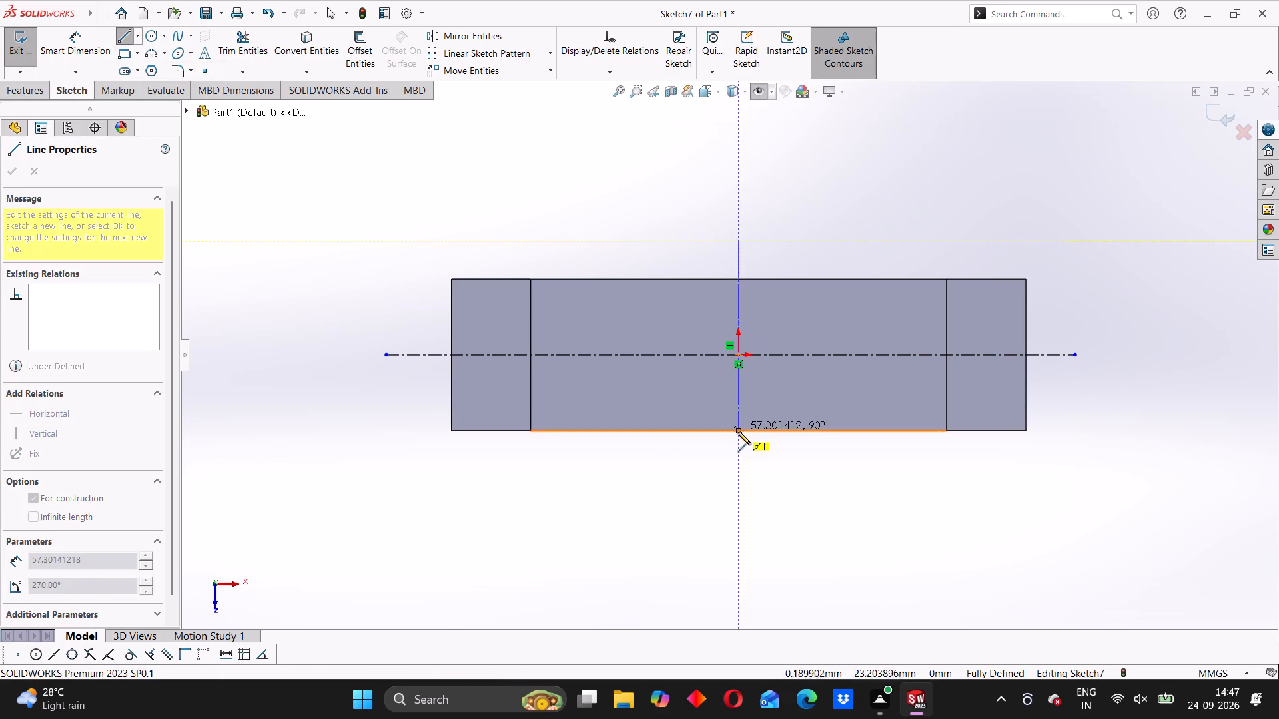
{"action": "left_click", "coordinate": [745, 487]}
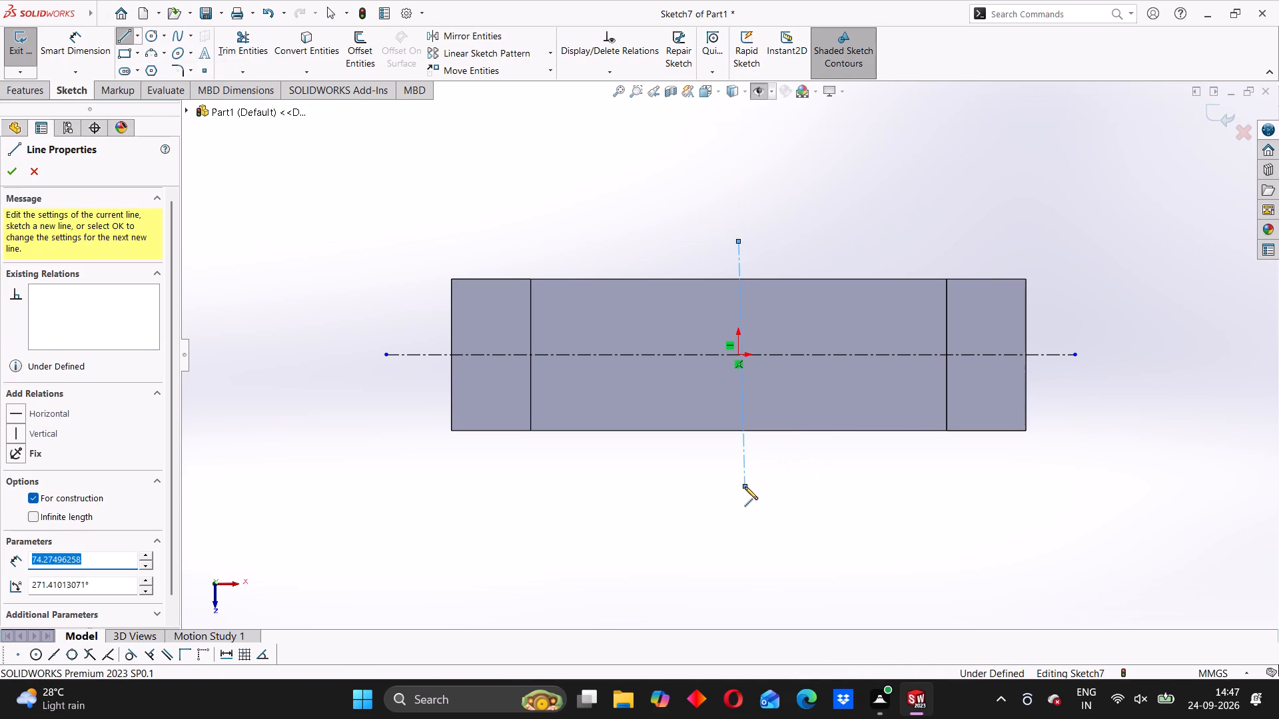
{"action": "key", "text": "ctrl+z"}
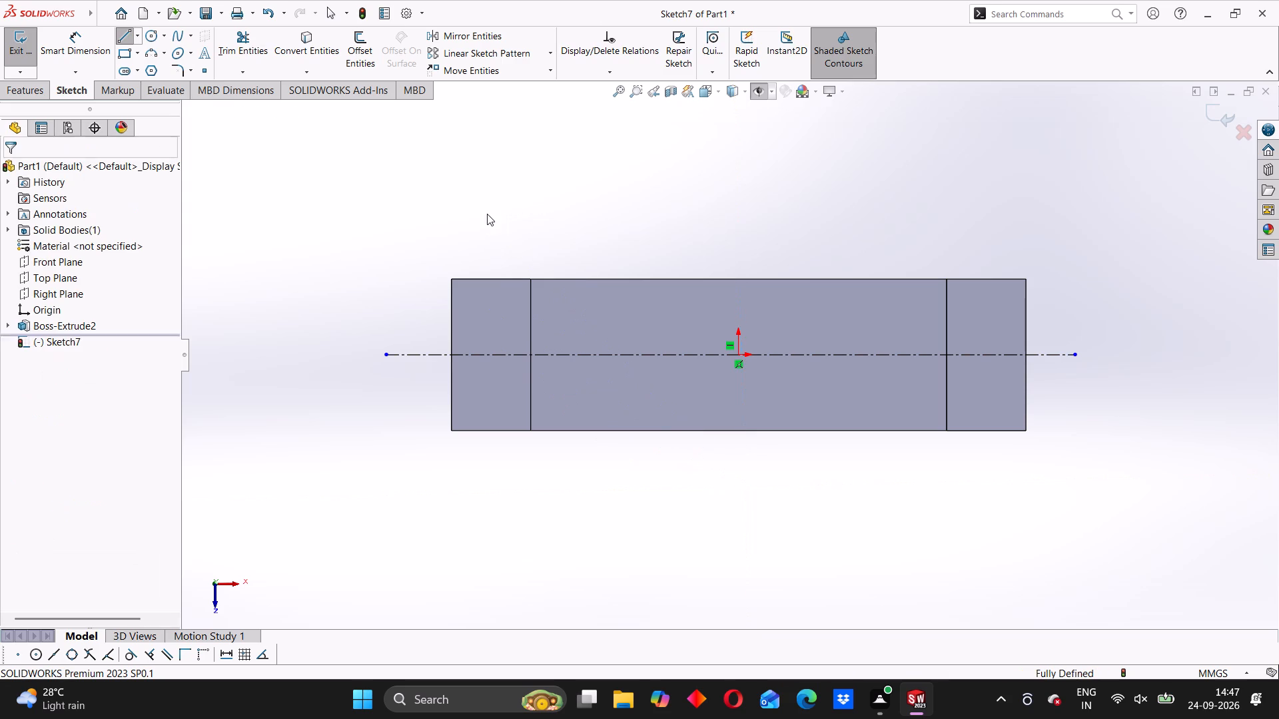
Draw a vertical centerline through the origin, extending past both long edges of the block.
{"action": "left_click", "coordinate": [137, 33]}
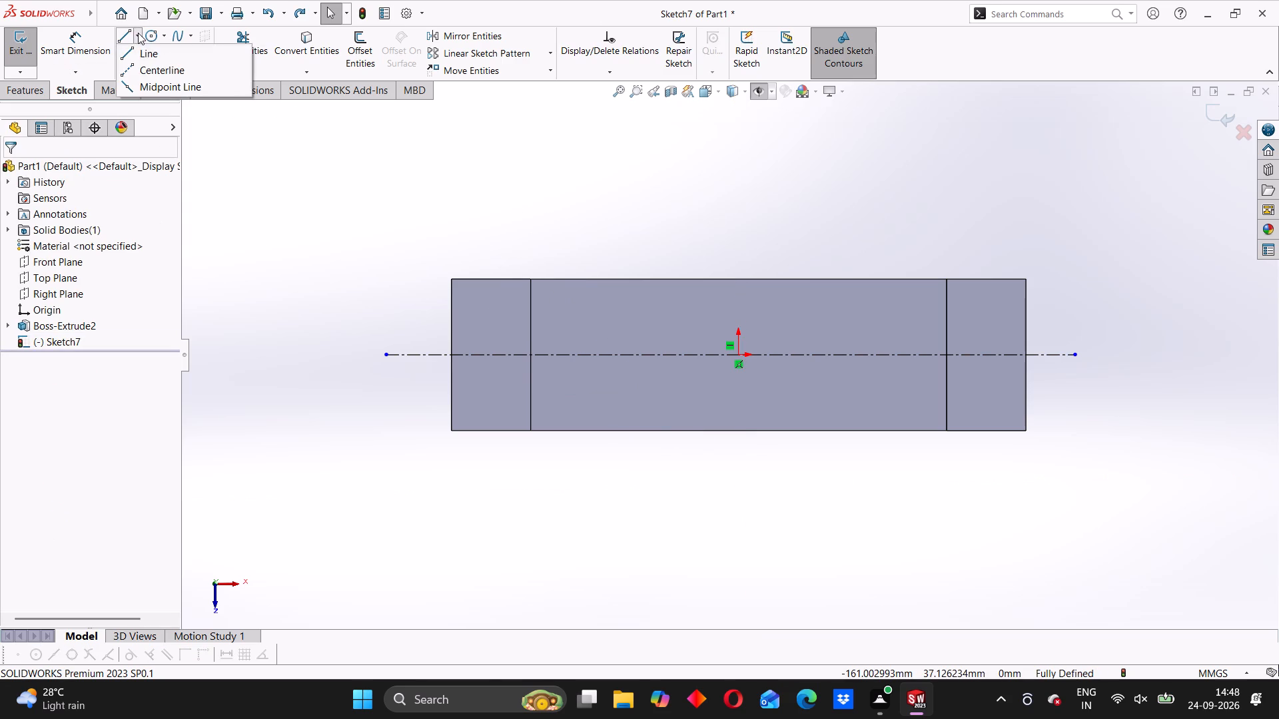
{"action": "left_click", "coordinate": [140, 64]}
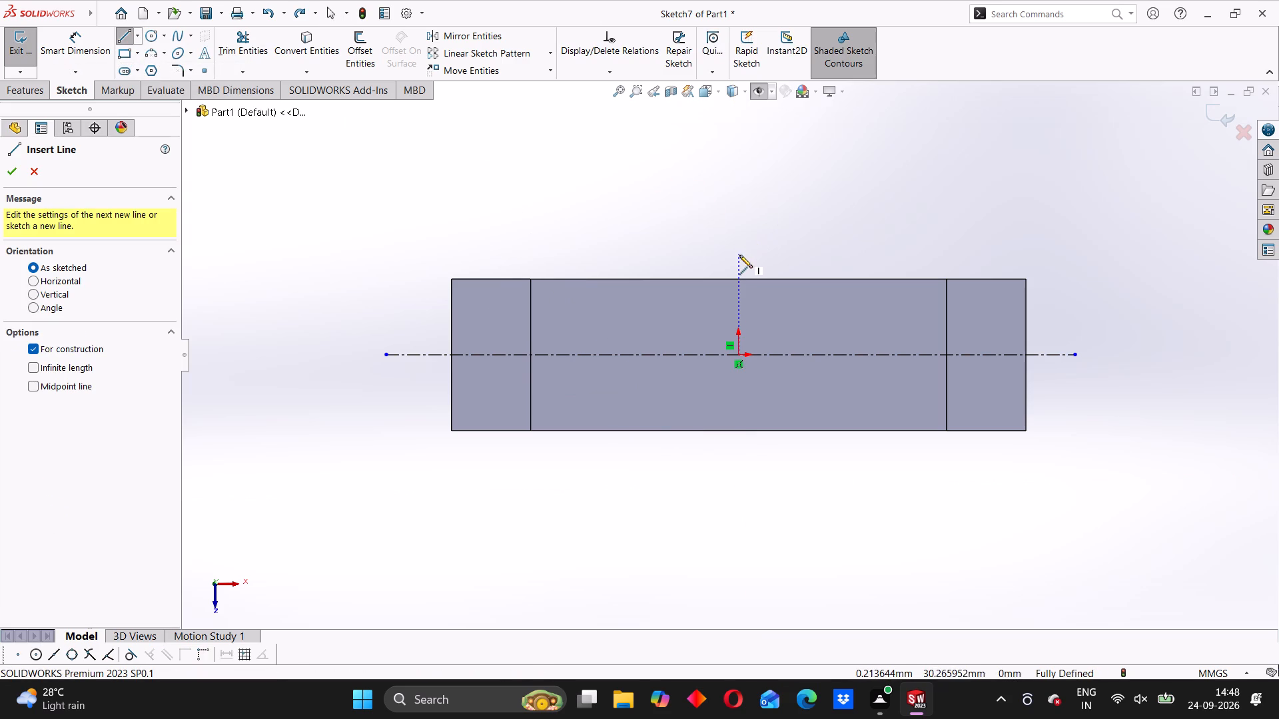
{"action": "left_click", "coordinate": [739, 255]}
{"action": "left_click", "coordinate": [737, 460]}
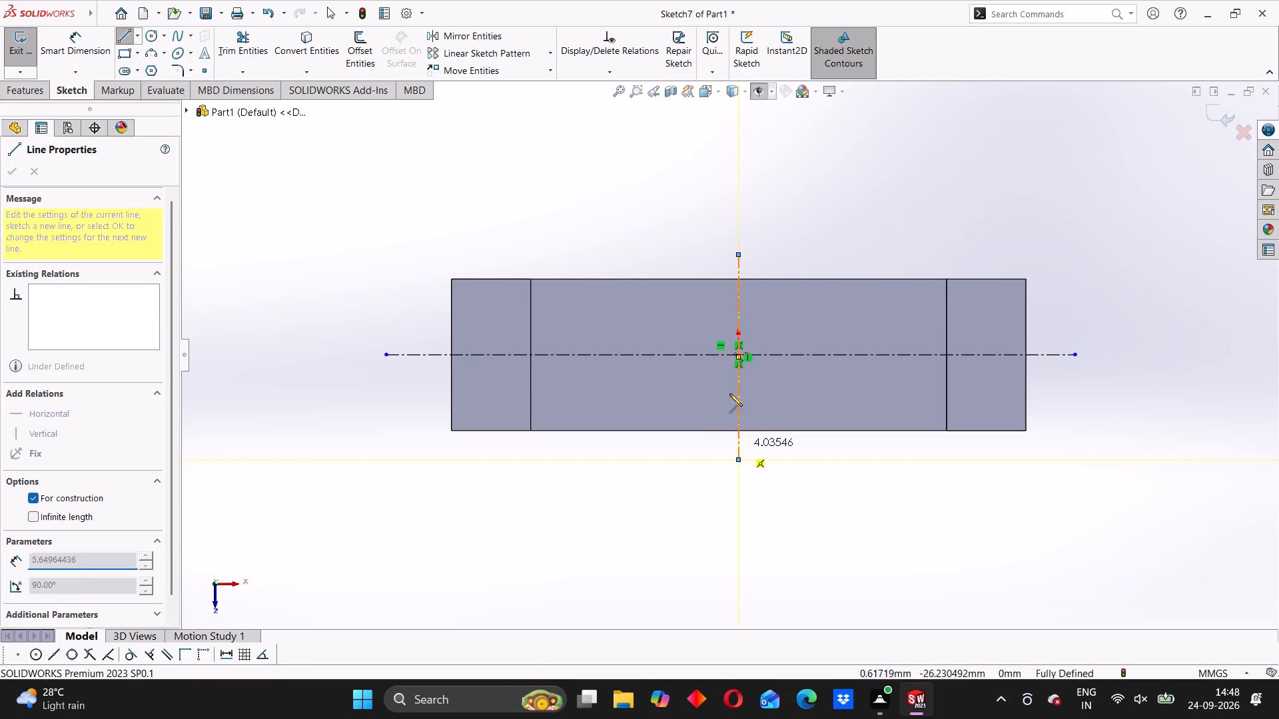
{"action": "right_click", "coordinate": [552, 195]}
{"action": "left_click", "coordinate": [587, 209]}
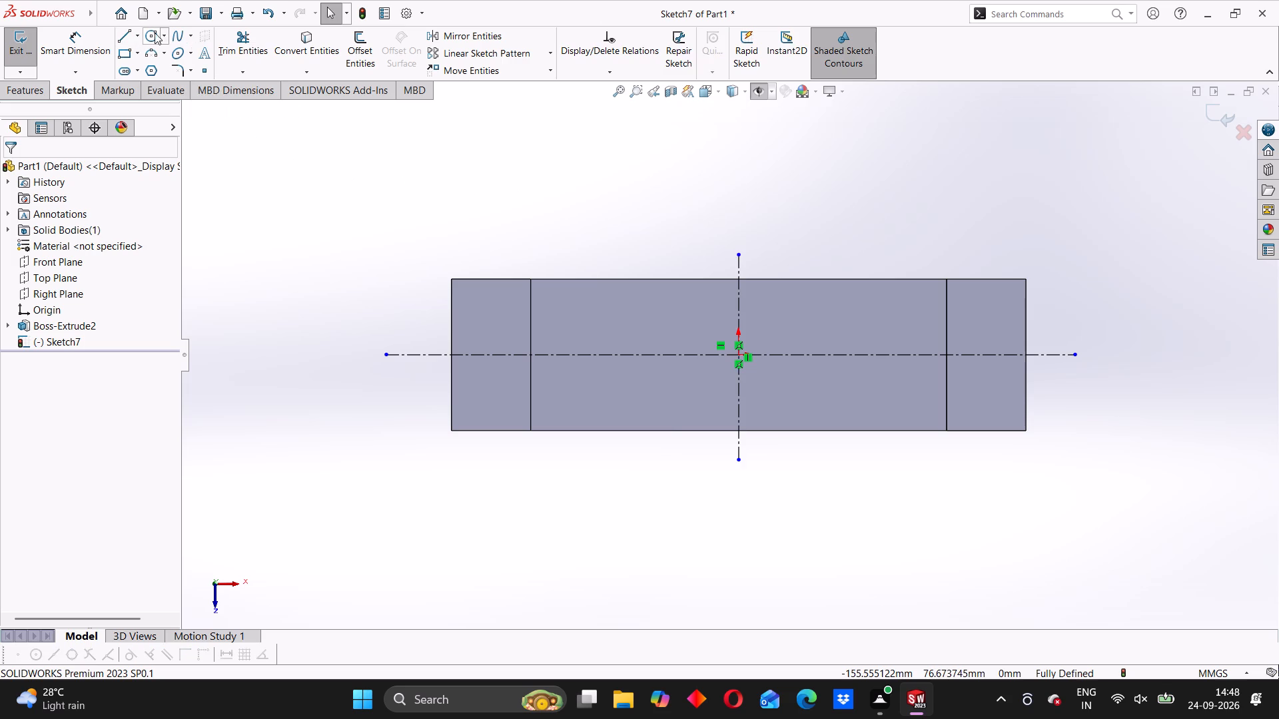
Sketch a 10 mm diameter circle on the left shoulder, about 75 mm from the vertical centerline and 12 mm above the horizontal one.
{"action": "left_click", "coordinate": [151, 32]}
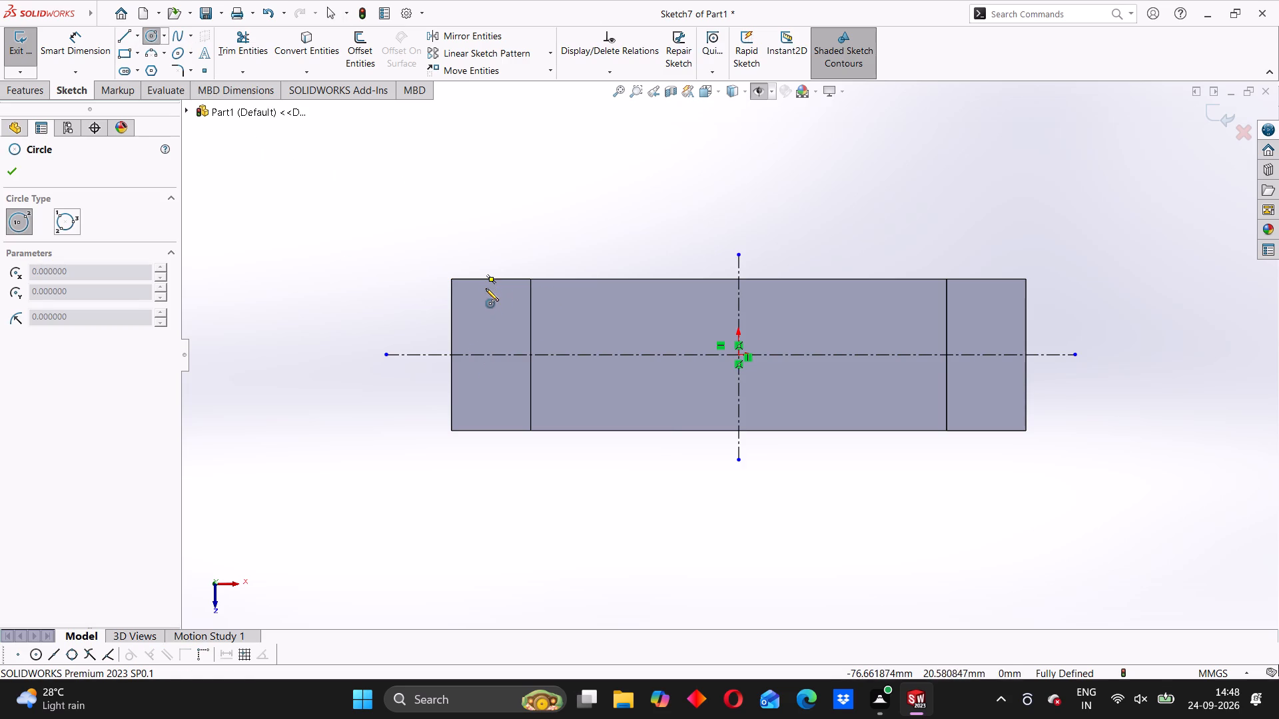
{"action": "left_click", "coordinate": [492, 316]}
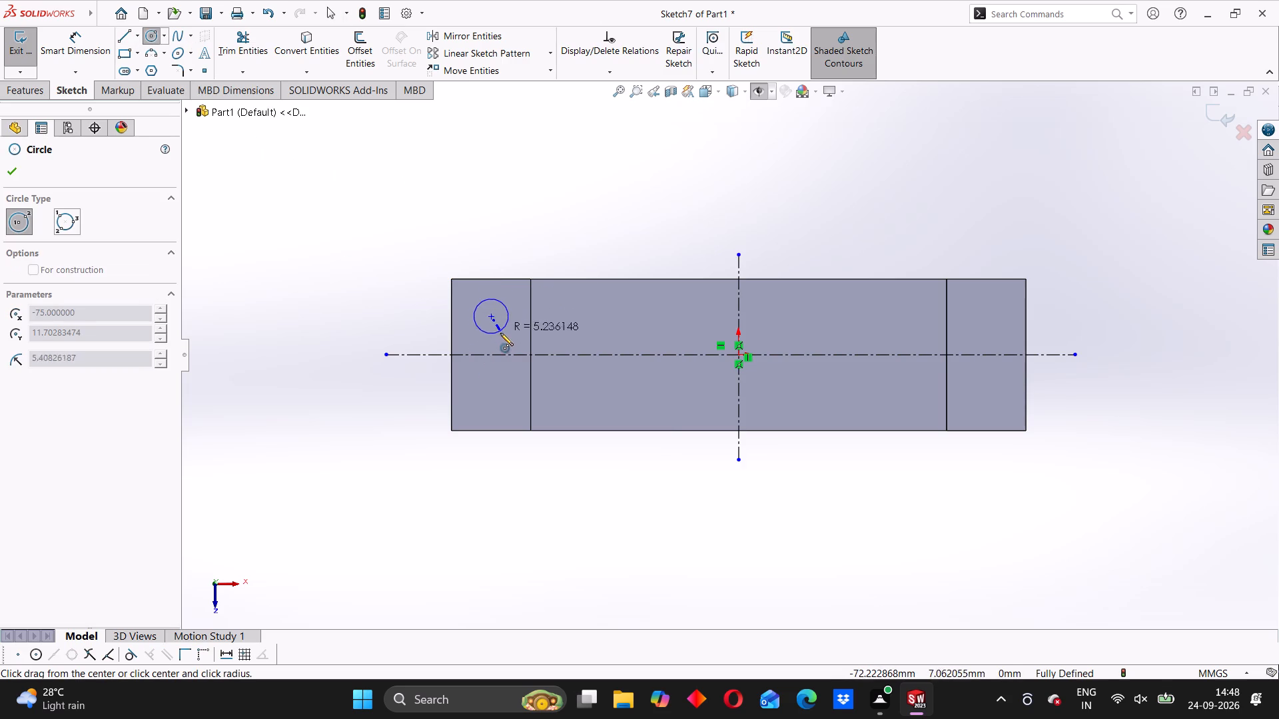
{"action": "left_click", "coordinate": [502, 335]}
{"action": "left_click", "coordinate": [83, 39]}
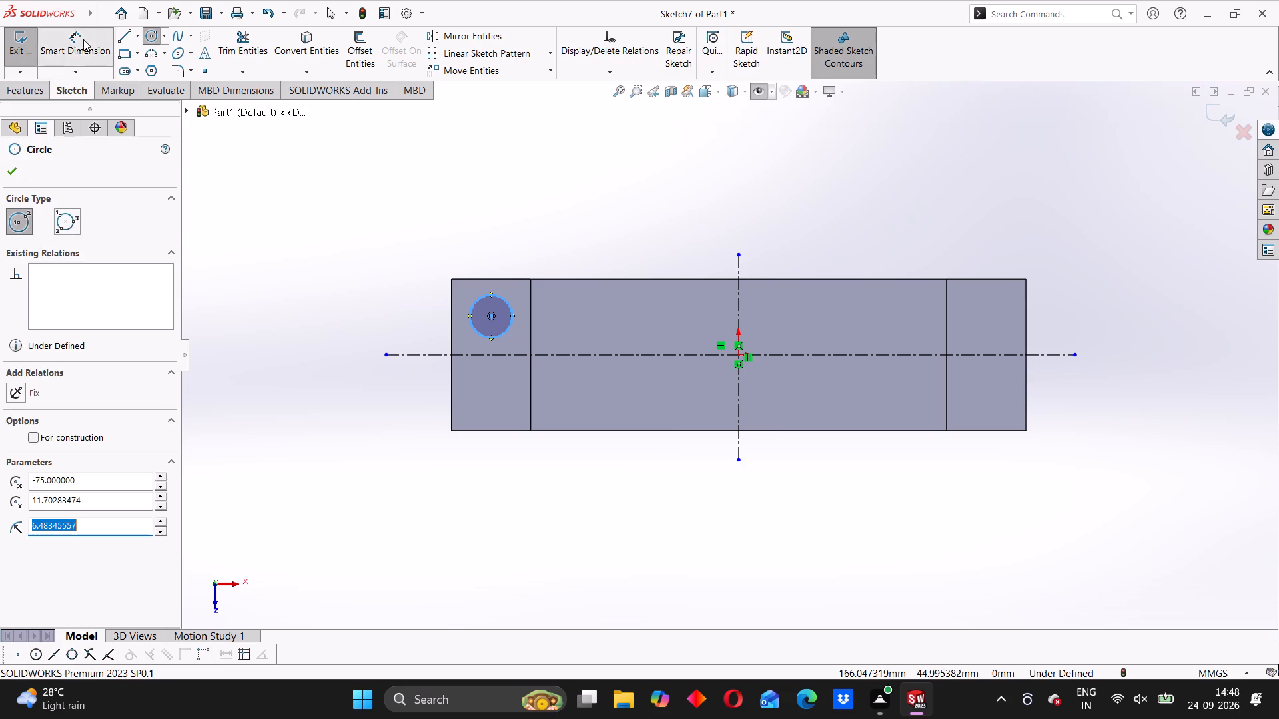
{"action": "left_click", "coordinate": [469, 312]}
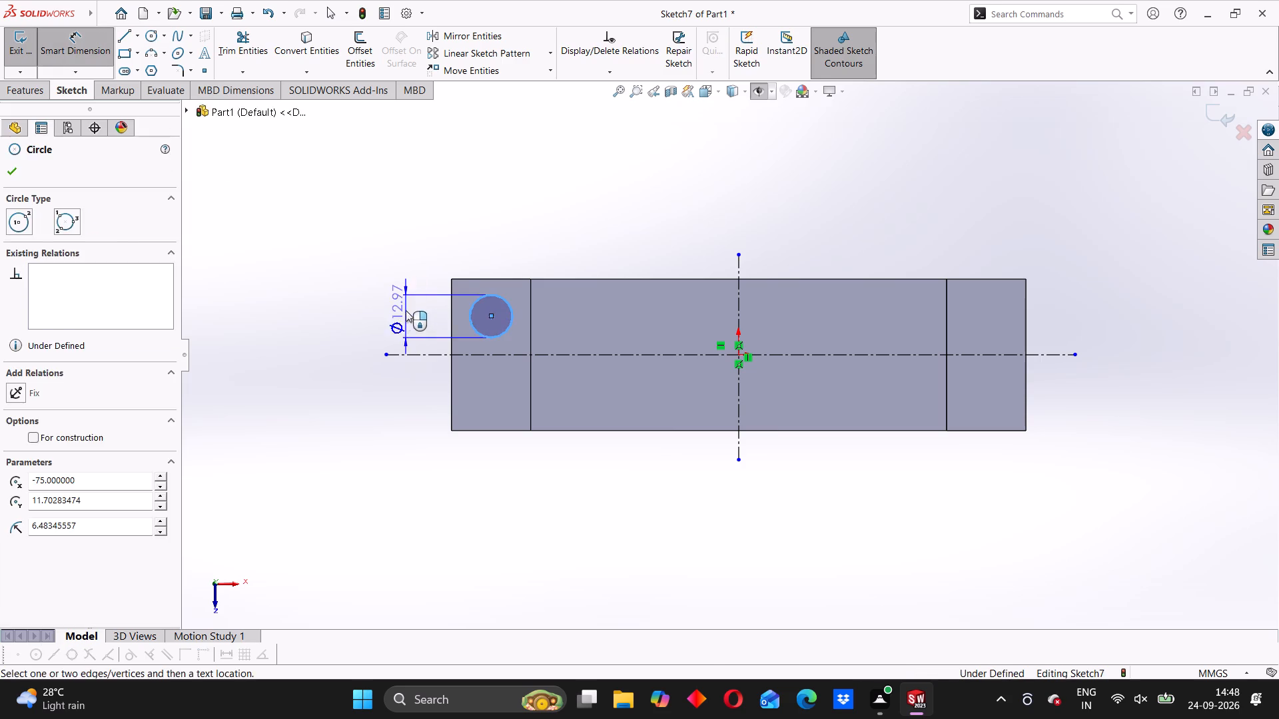
{"action": "left_click", "coordinate": [406, 310]}
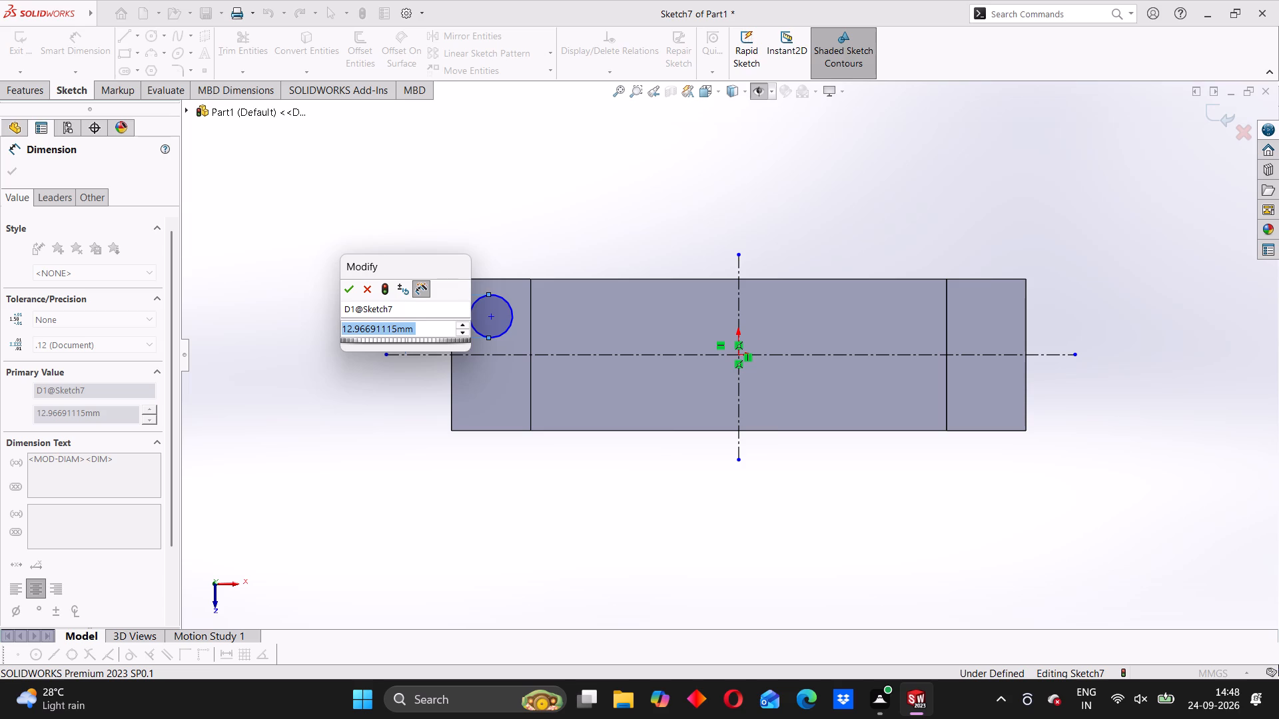
{"action": "type", "text": "10"}
{"action": "key", "text": "Return"}
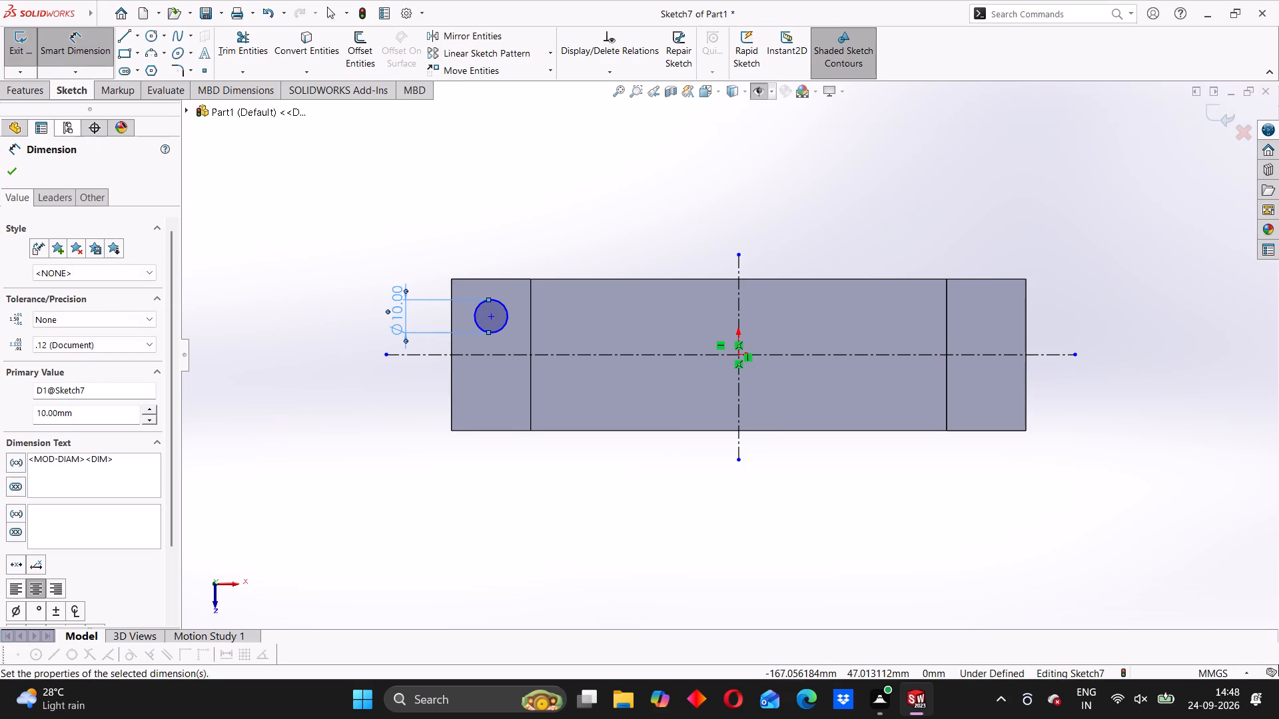
Dimension the circle's centre 12 mm from the horizontal centerline.
{"action": "left_click", "coordinate": [499, 332]}
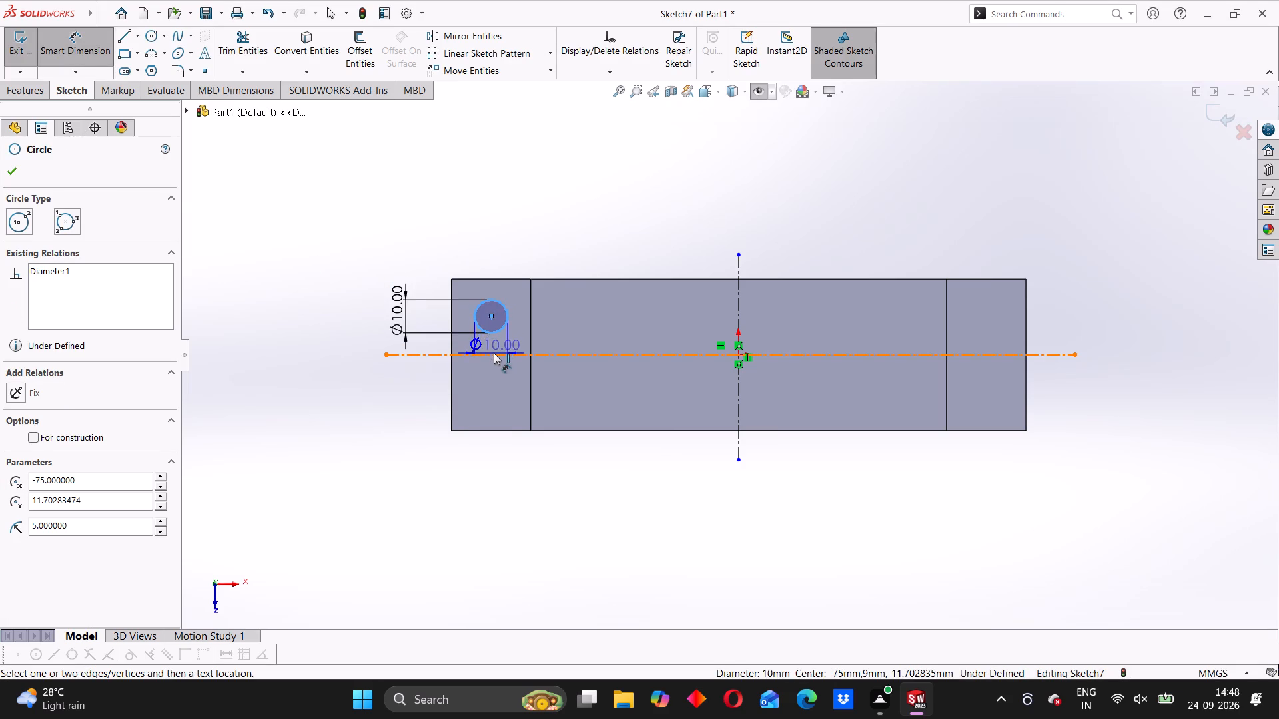
{"action": "left_click", "coordinate": [494, 353]}
{"action": "left_click", "coordinate": [347, 339]}
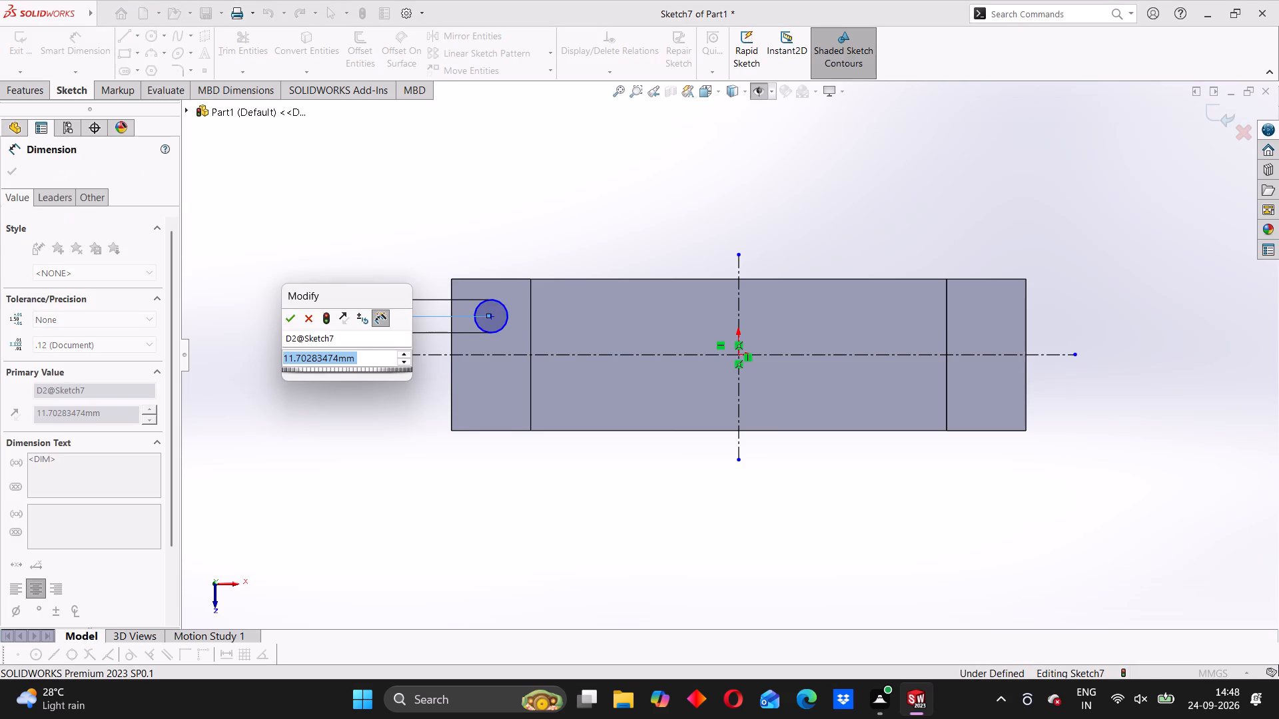
{"action": "type", "text": "12"}
{"action": "key", "text": "Return"}
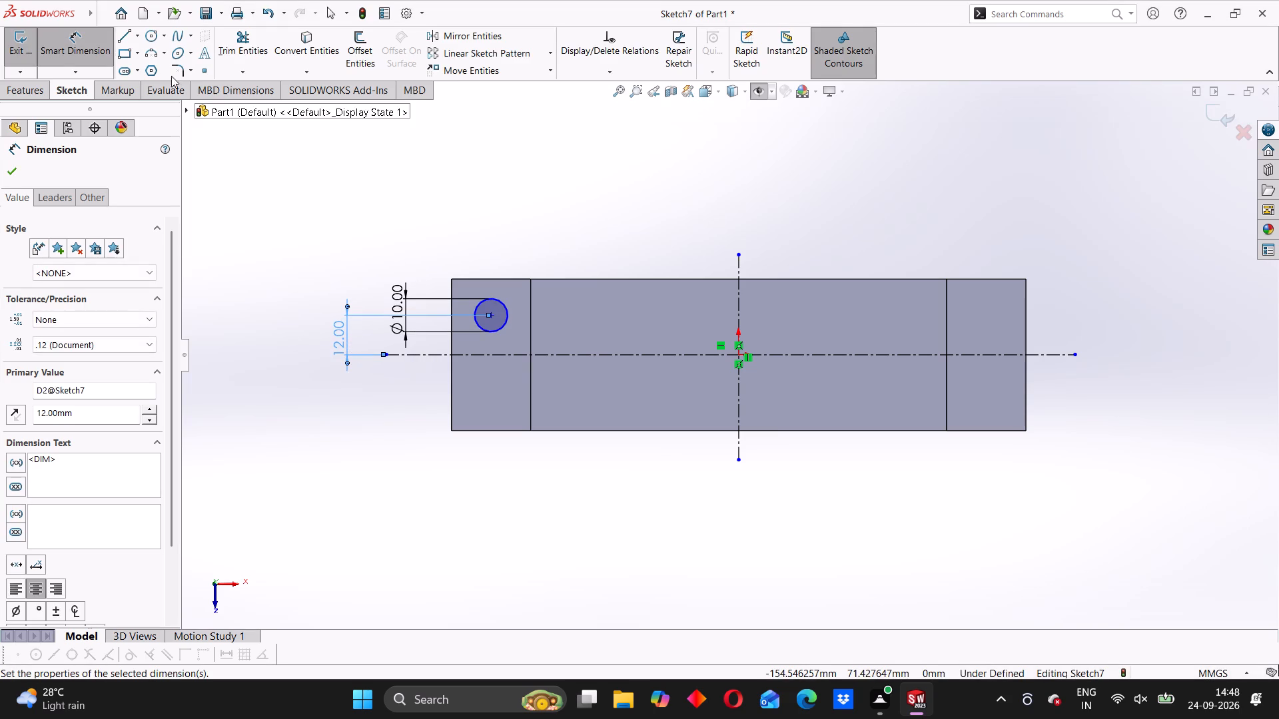
Mirror the 10 mm circle about the horizontal centerline to place a second circle on the left shoulder.
{"action": "left_click", "coordinate": [474, 33]}
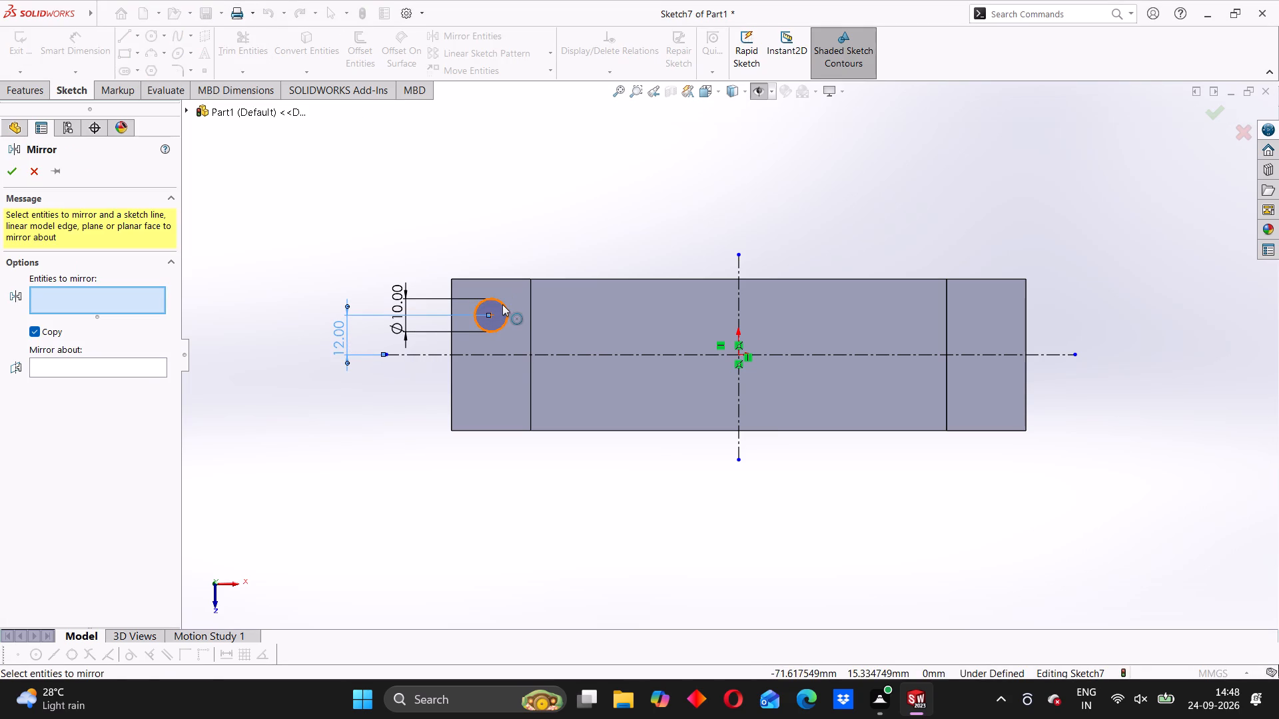
{"action": "left_click", "coordinate": [502, 304]}
{"action": "left_click", "coordinate": [151, 368]}
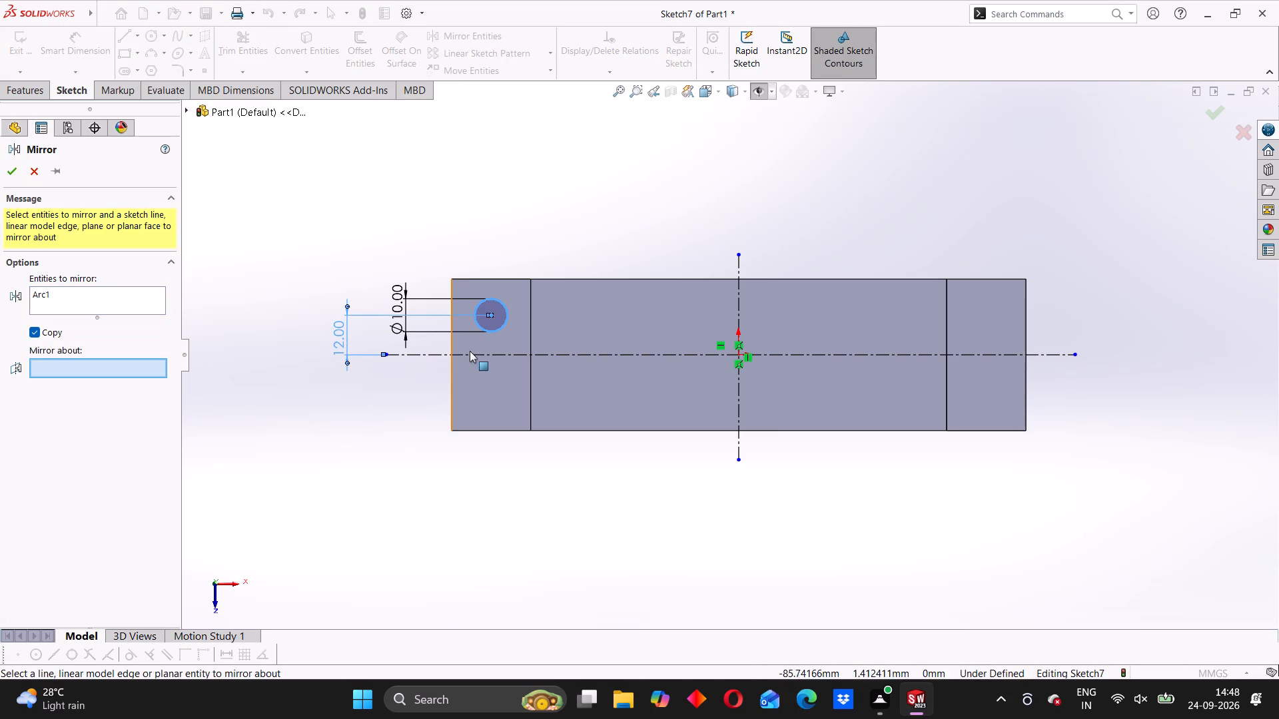
{"action": "left_click", "coordinate": [487, 355]}
{"action": "left_click", "coordinate": [17, 164]}
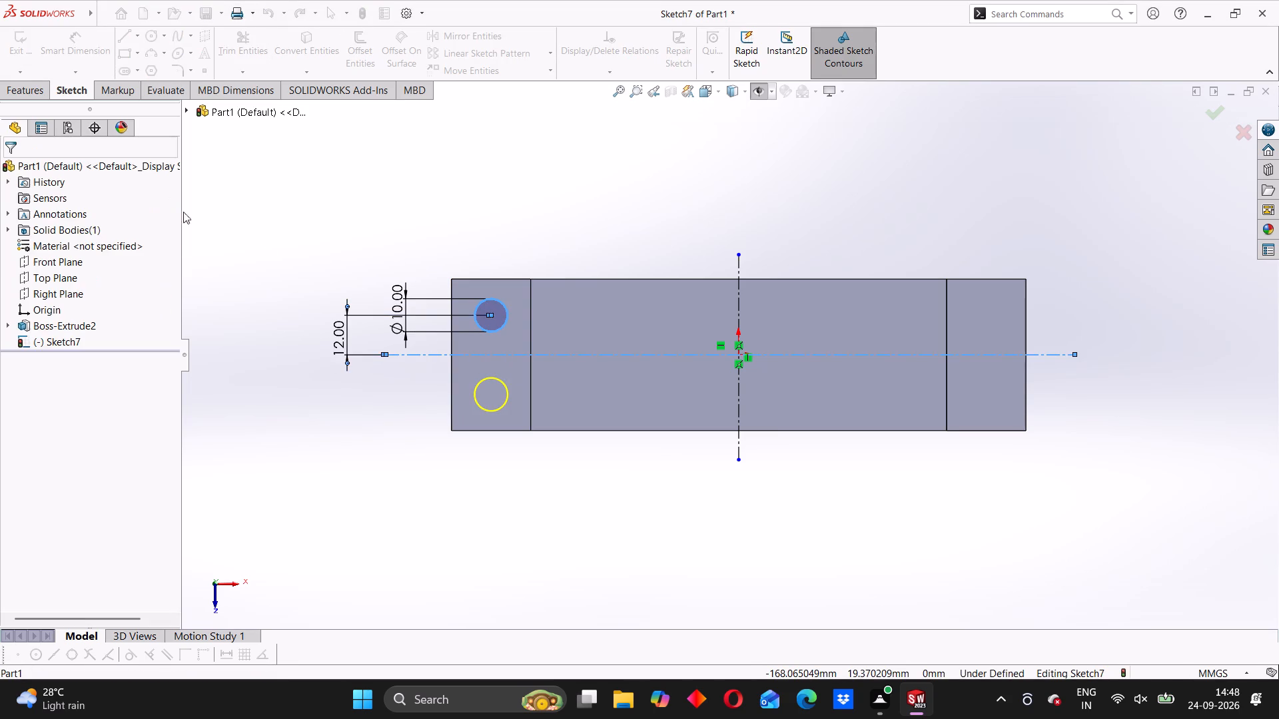
Mirror both left-shoulder circles about the vertical centerline onto the right shoulder.
{"action": "left_click", "coordinate": [483, 33]}
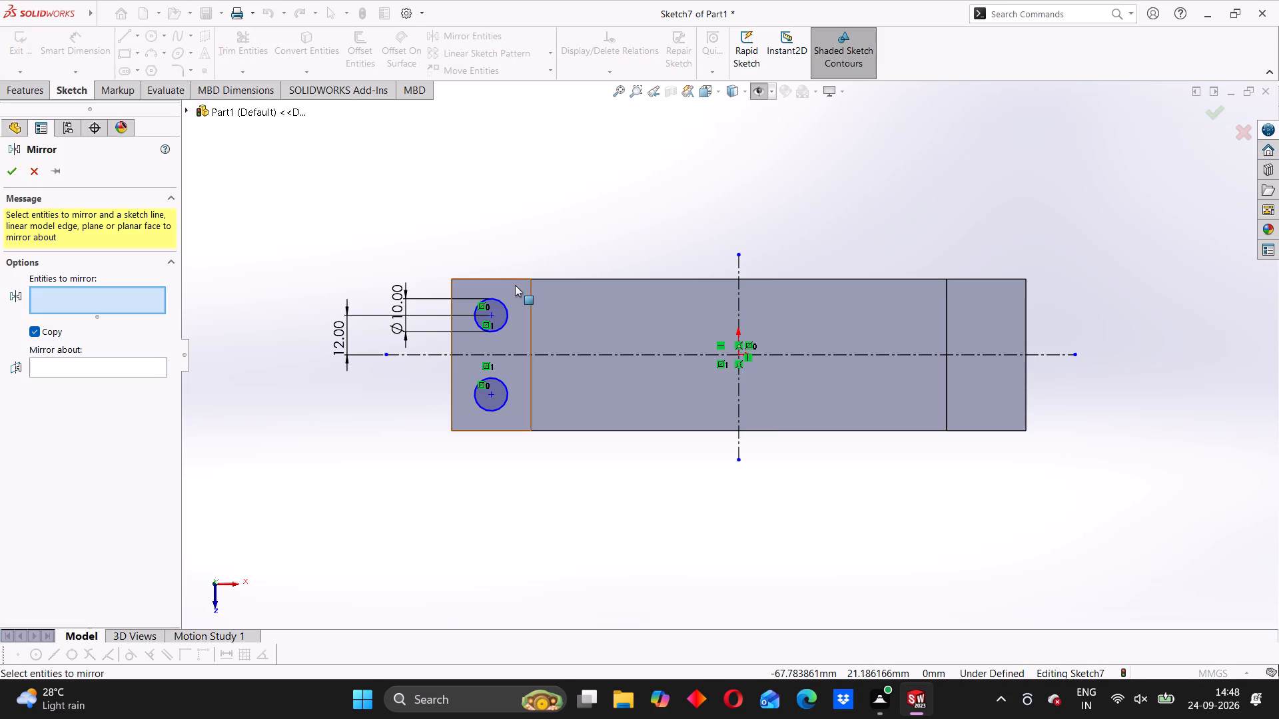
{"action": "left_click", "coordinate": [502, 304]}
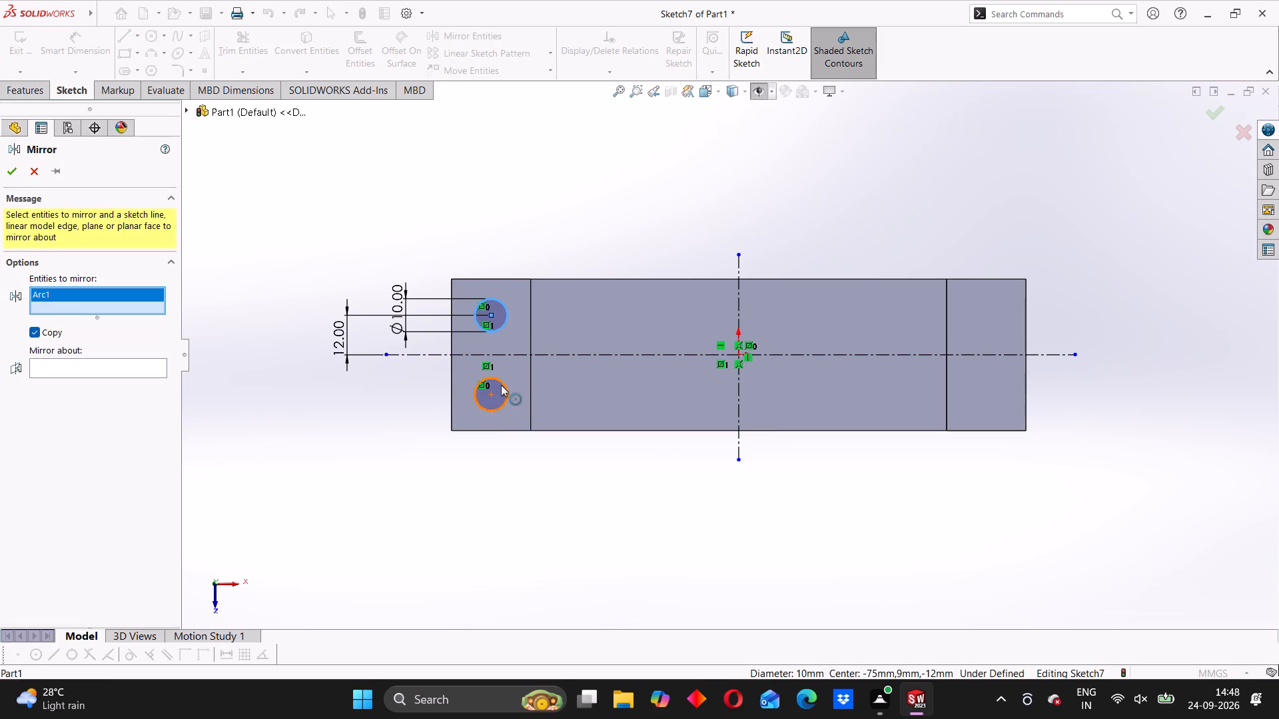
{"action": "left_click", "coordinate": [501, 385]}
{"action": "left_click", "coordinate": [141, 379]}
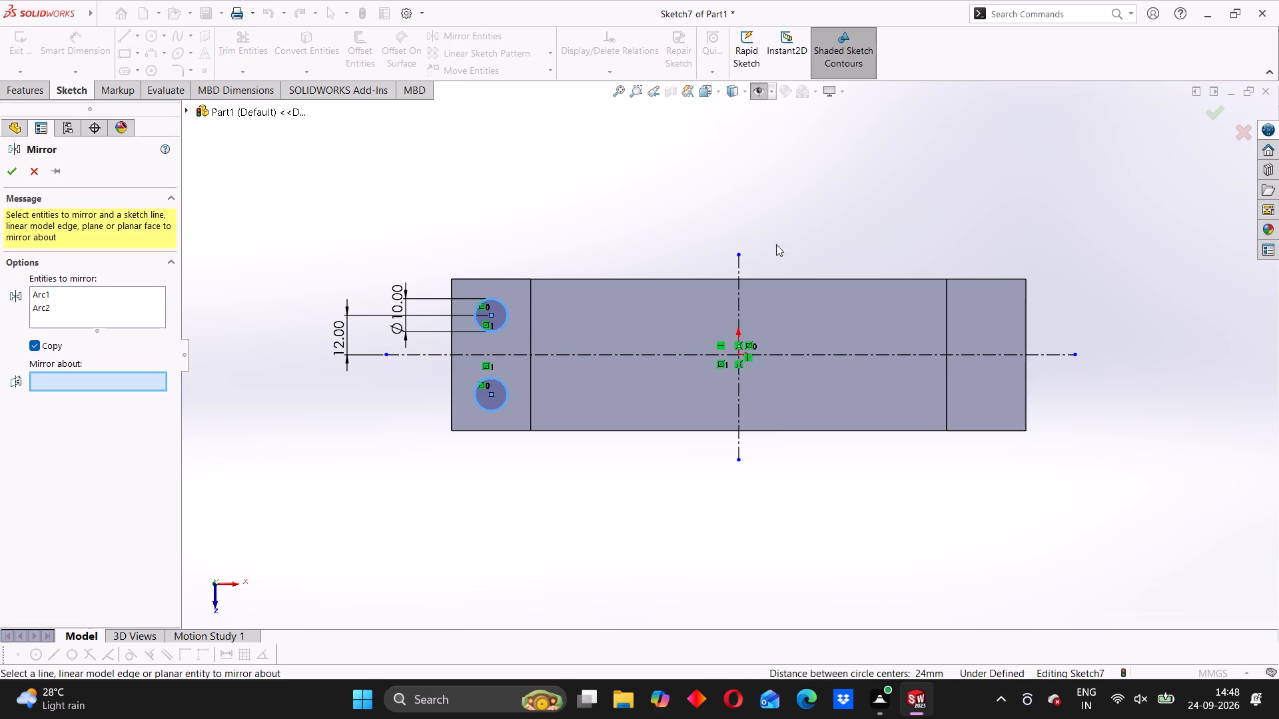
{"action": "left_click", "coordinate": [740, 266]}
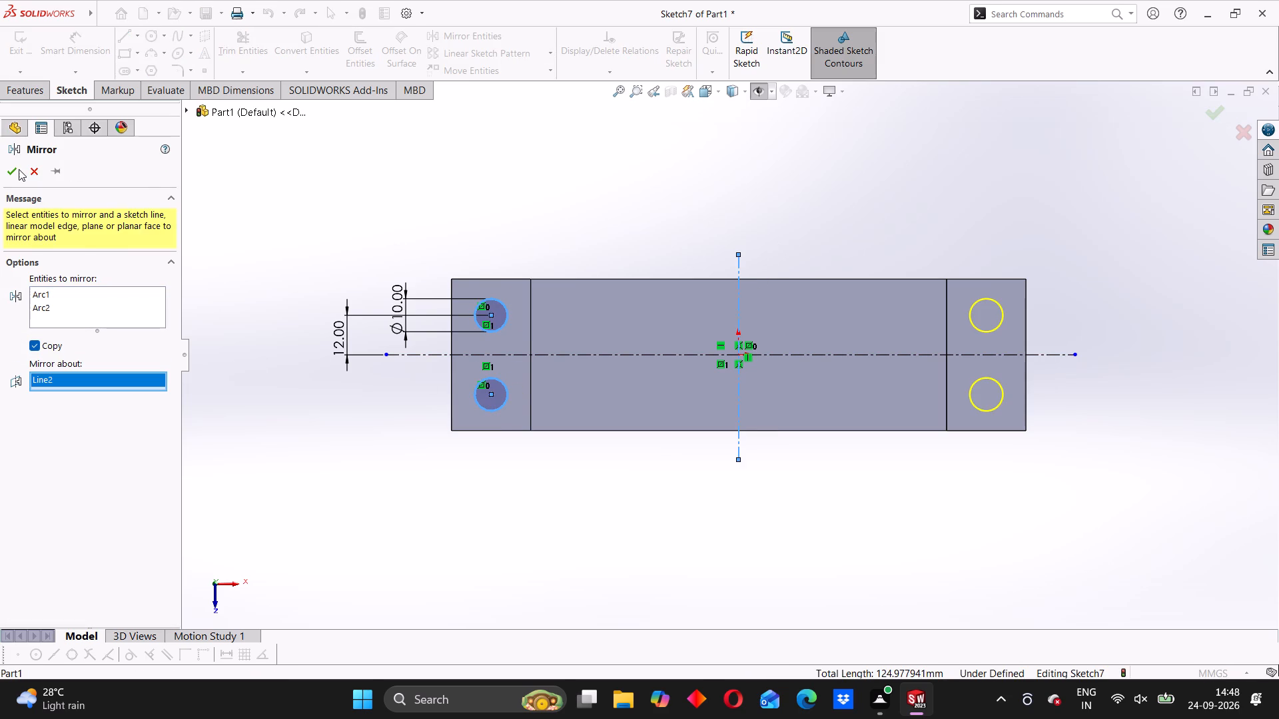
{"action": "left_click", "coordinate": [19, 169]}
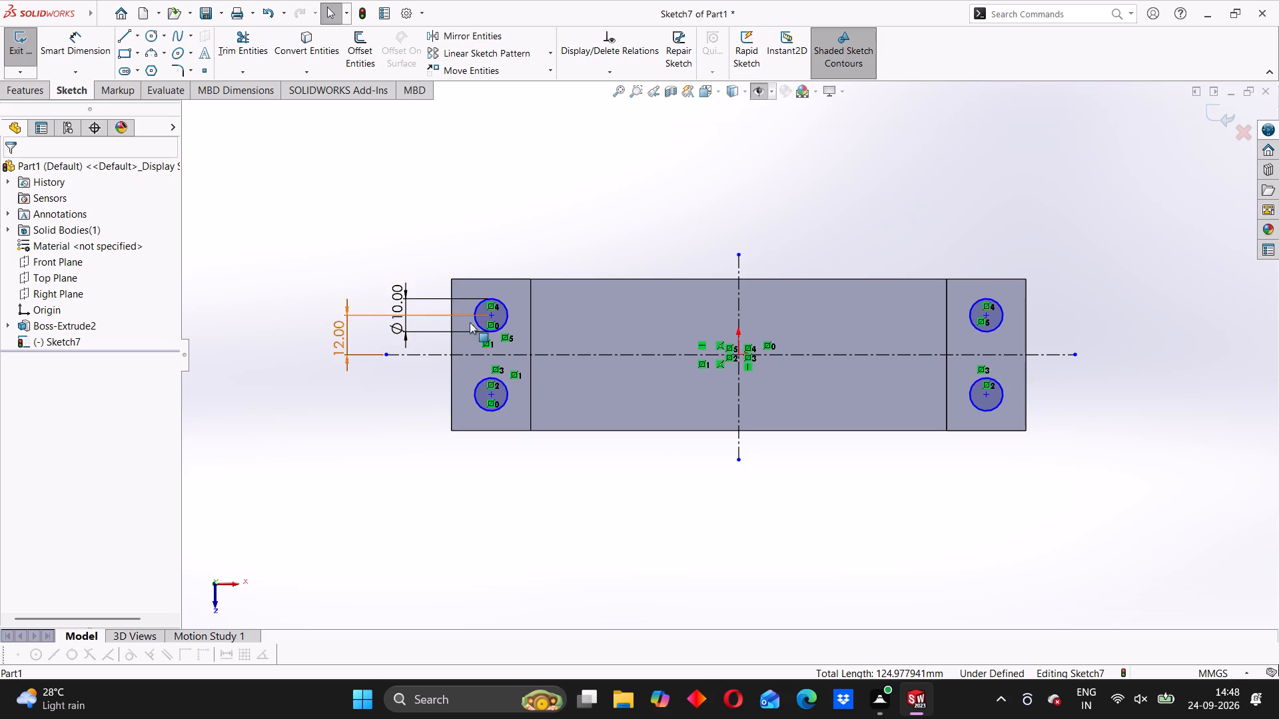
Dimension the lengthwise spacing between the left and right circle centres as 150 mm.
{"action": "left_click", "coordinate": [86, 53]}
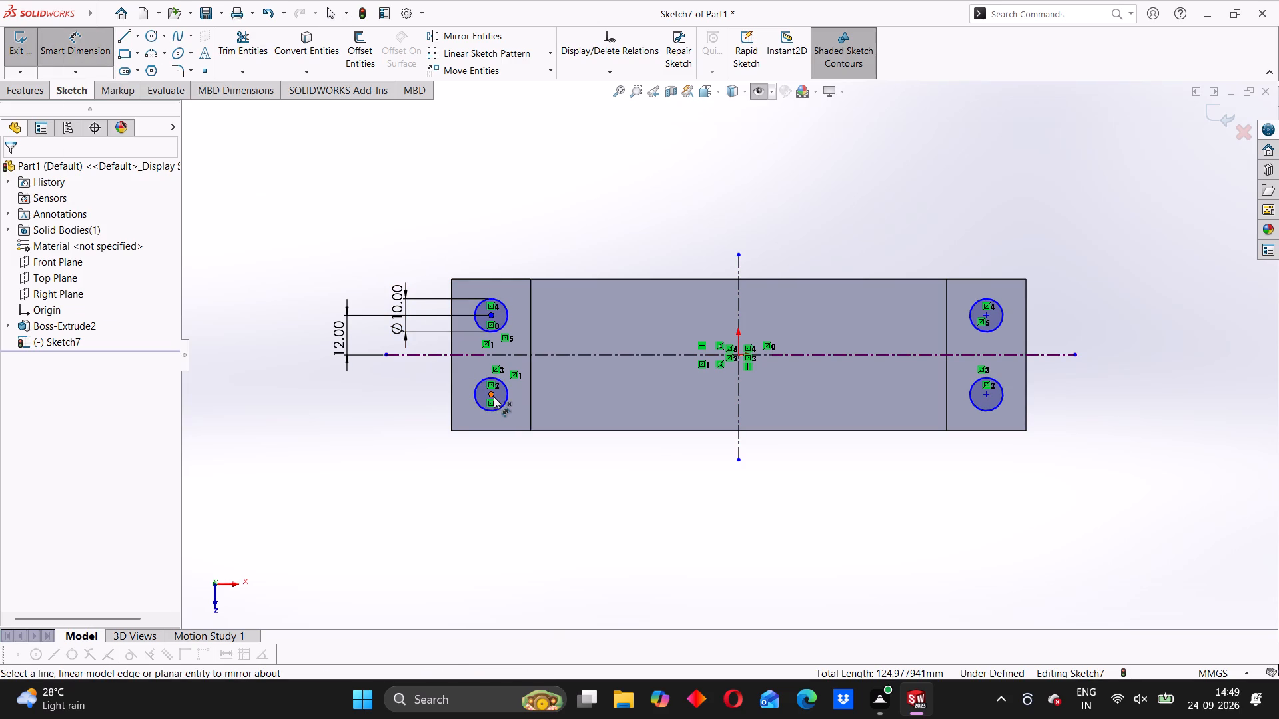
{"action": "left_click", "coordinate": [493, 393]}
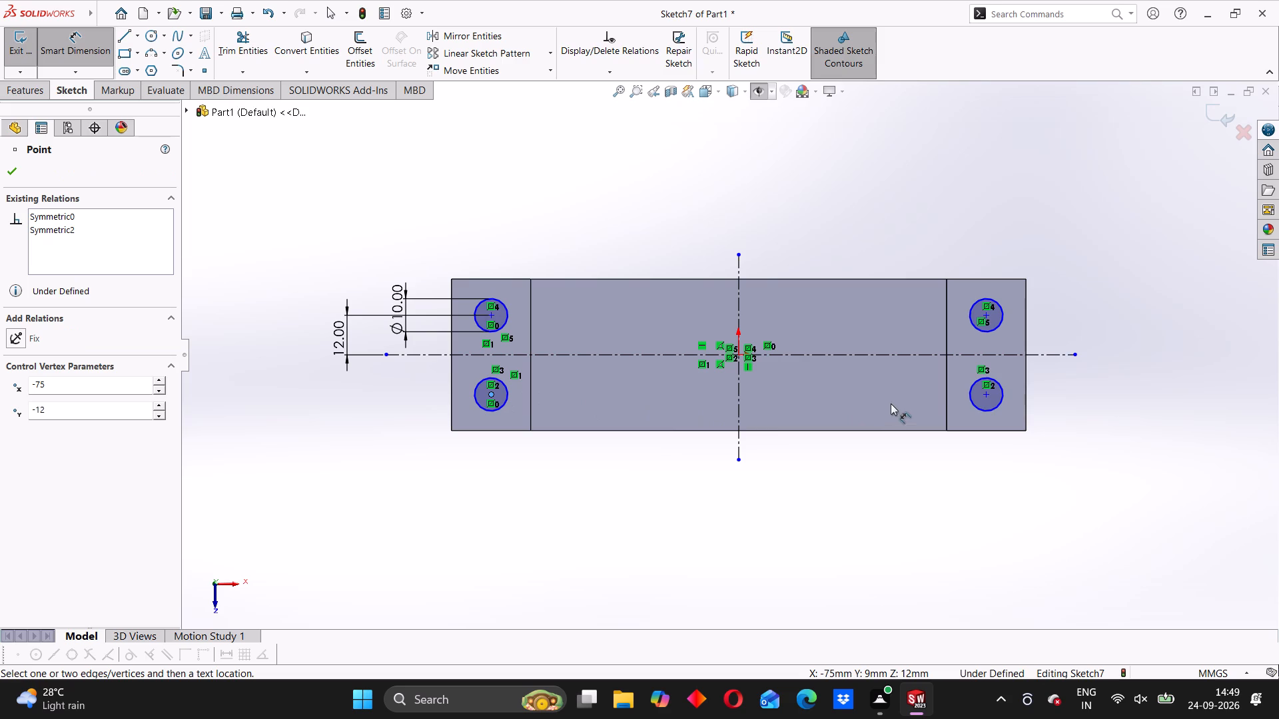
{"action": "left_click", "coordinate": [987, 393]}
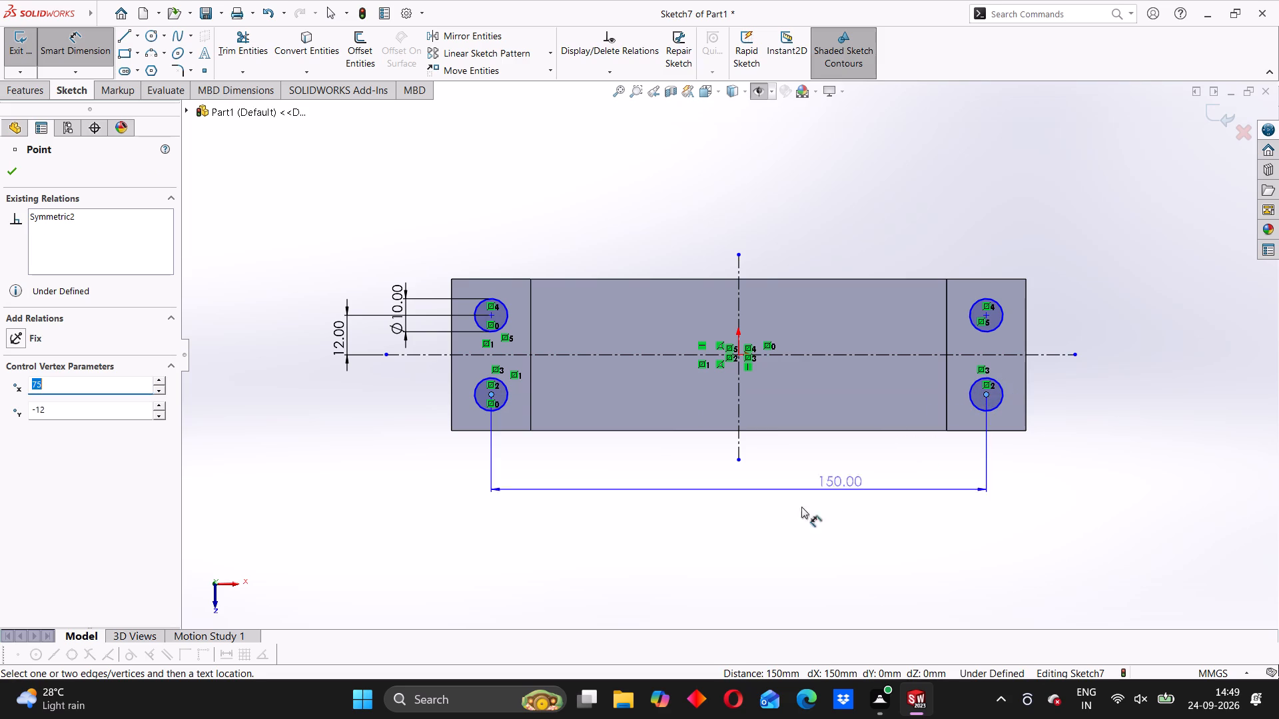
{"action": "left_click", "coordinate": [777, 512]}
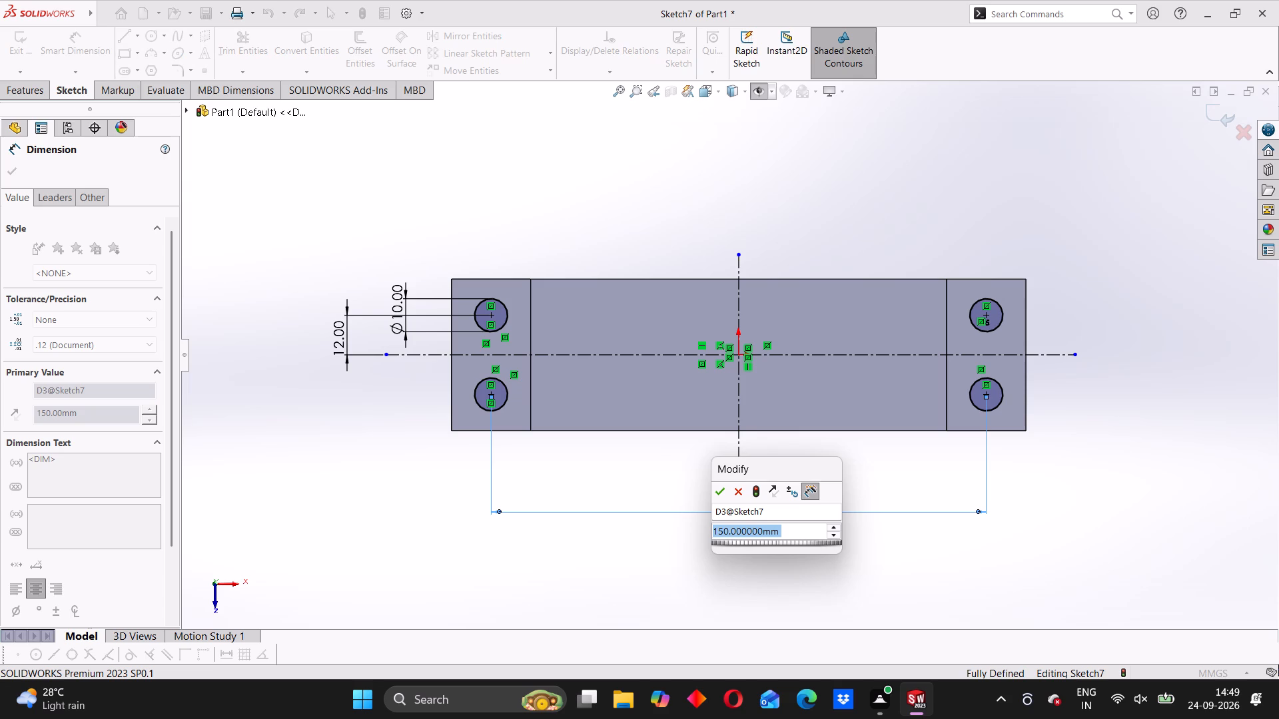
{"action": "type", "text": "150"}
{"action": "key", "text": "Return"}
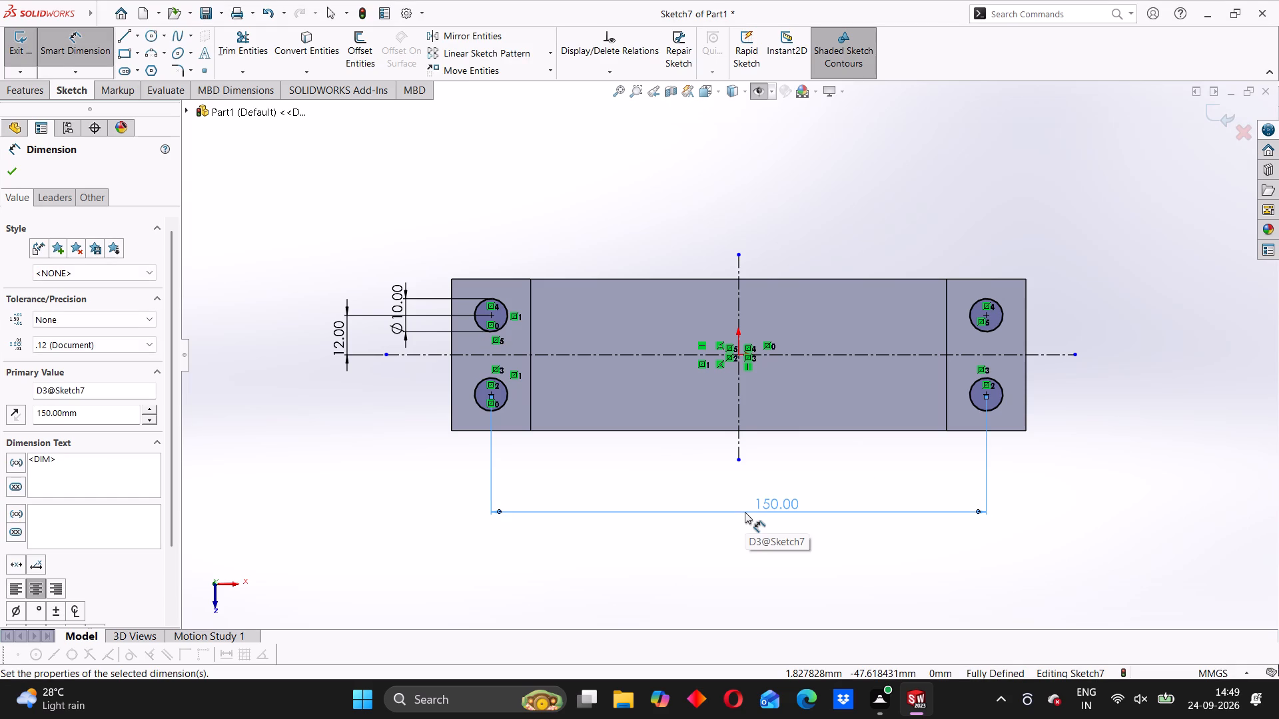
{"action": "left_click", "coordinate": [685, 221]}
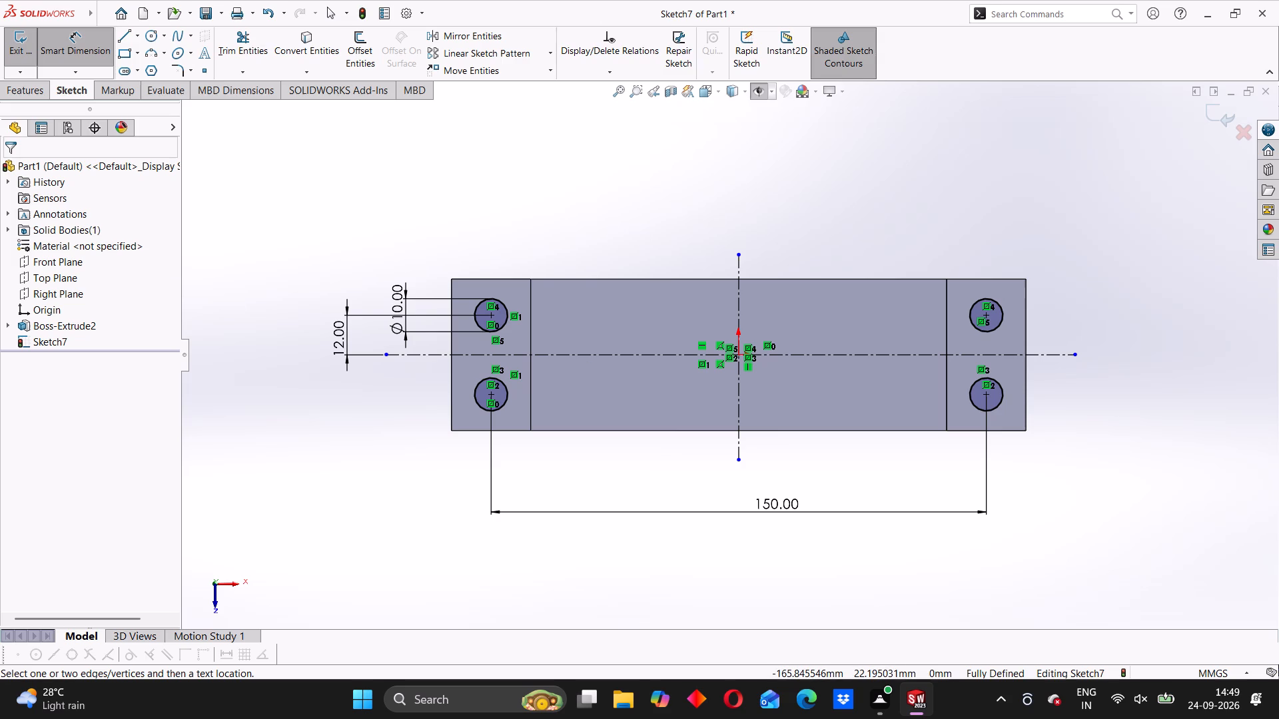
Cut the four circles down through the block with a blind Extruded Cut 46 mm deep.
{"action": "left_click", "coordinate": [32, 89]}
{"action": "left_click", "coordinate": [230, 45]}
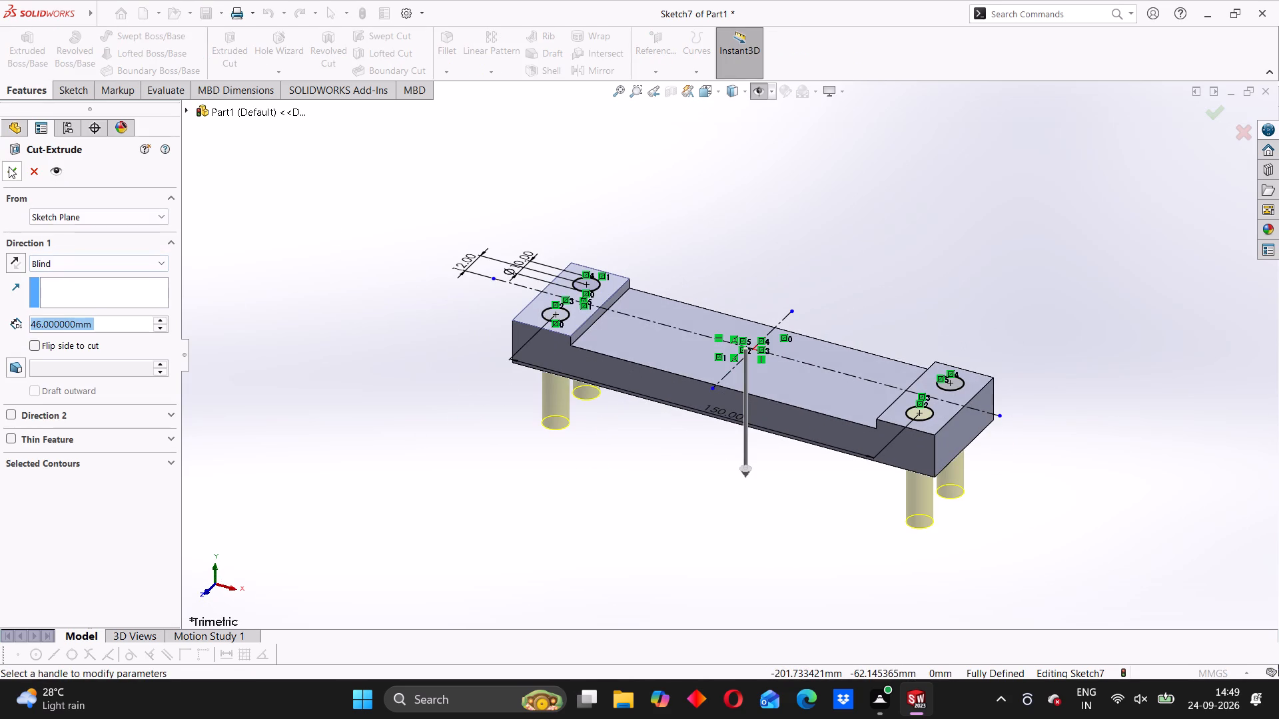
{"action": "left_click", "coordinate": [9, 166]}
{"action": "middle_click_drag", "start_coordinate": [719, 432], "coordinate": [761, 480]}
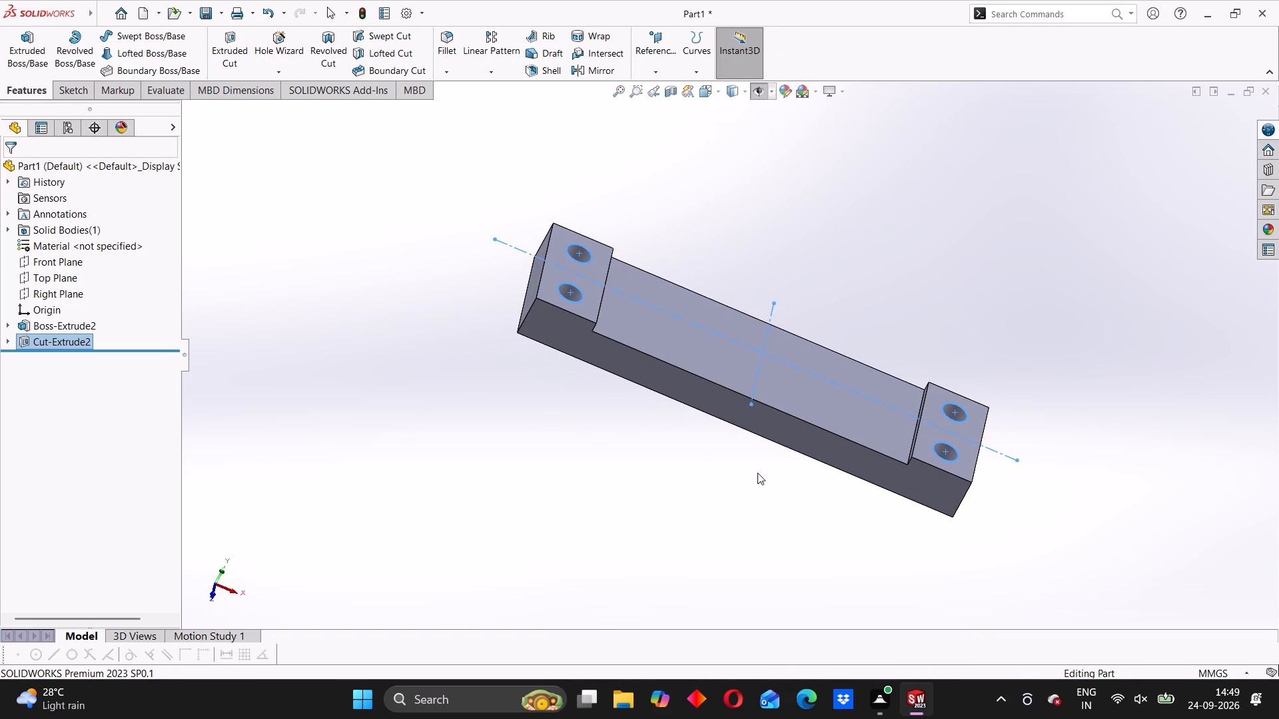
{"action": "key", "text": "Escape"}
{"action": "middle_click_drag", "start_coordinate": [732, 470], "coordinate": [638, 407]}
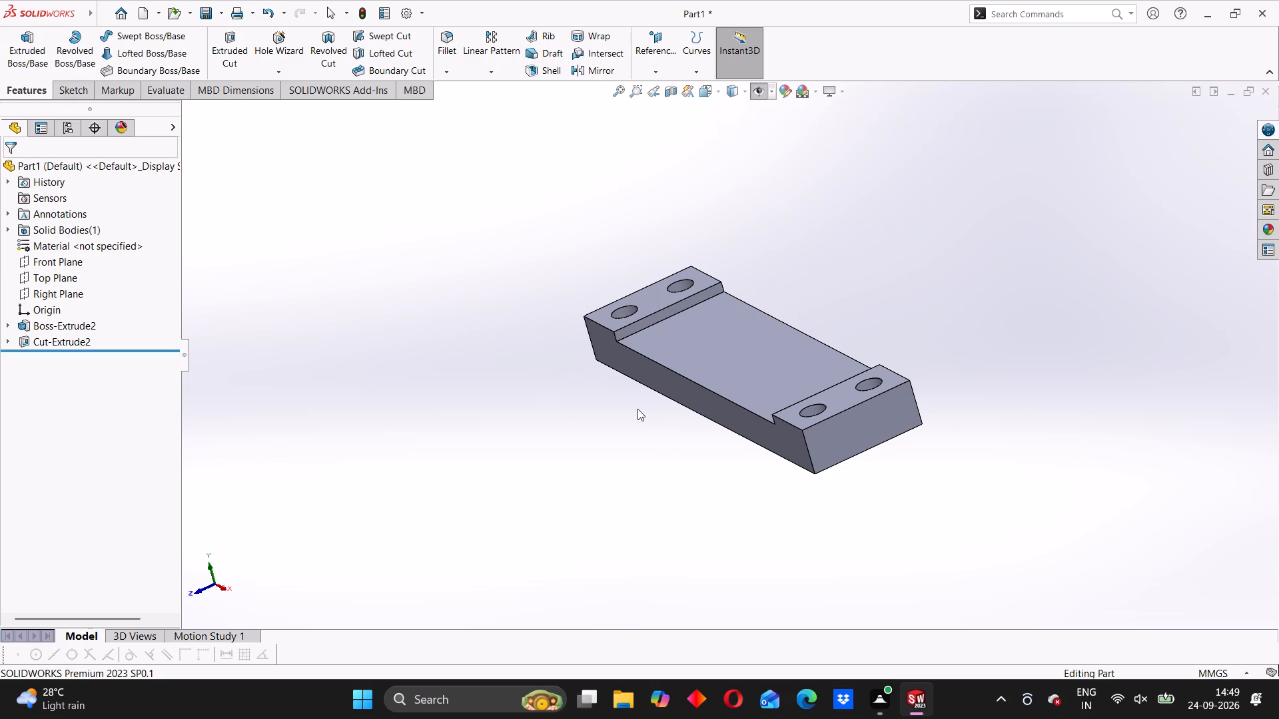
{"action": "middle_click_drag", "start_coordinate": [618, 442], "coordinate": [673, 437]}
{"action": "scroll", "coordinate": [646, 391], "scroll_direction": "down", "scroll_amount": 2}
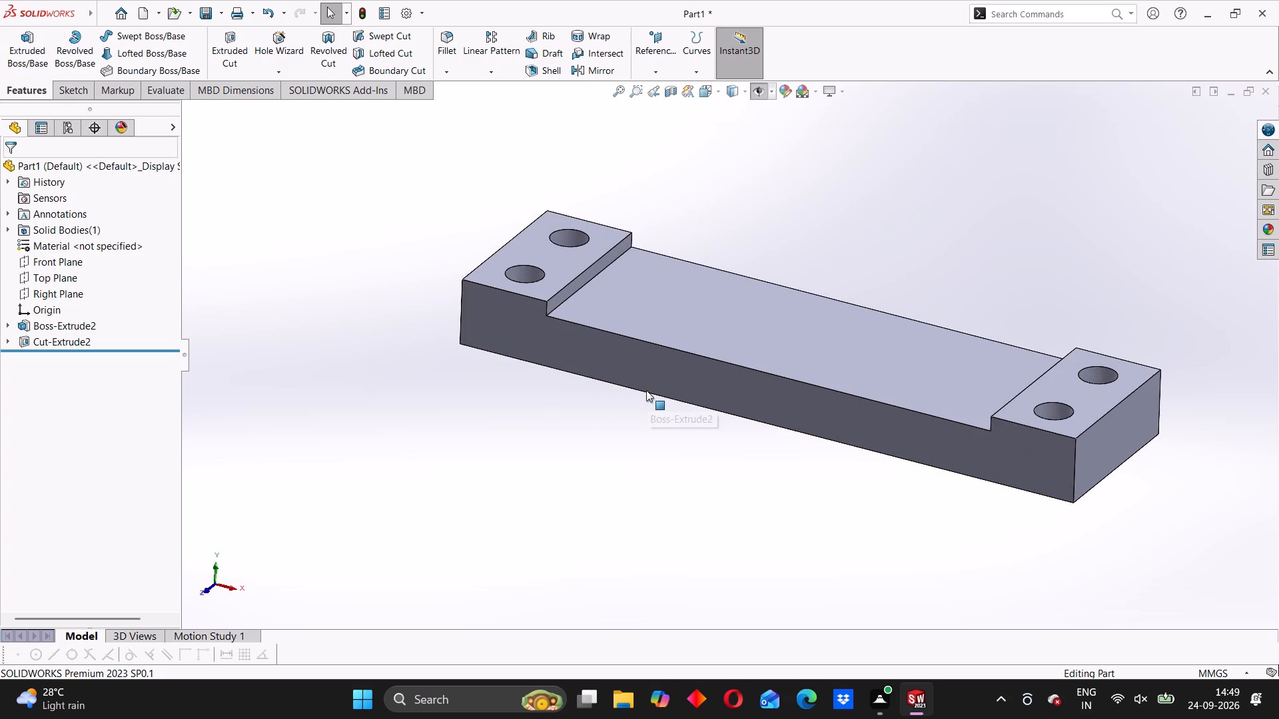
{"action": "scroll", "coordinate": [646, 390], "scroll_direction": "up", "scroll_amount": 1}
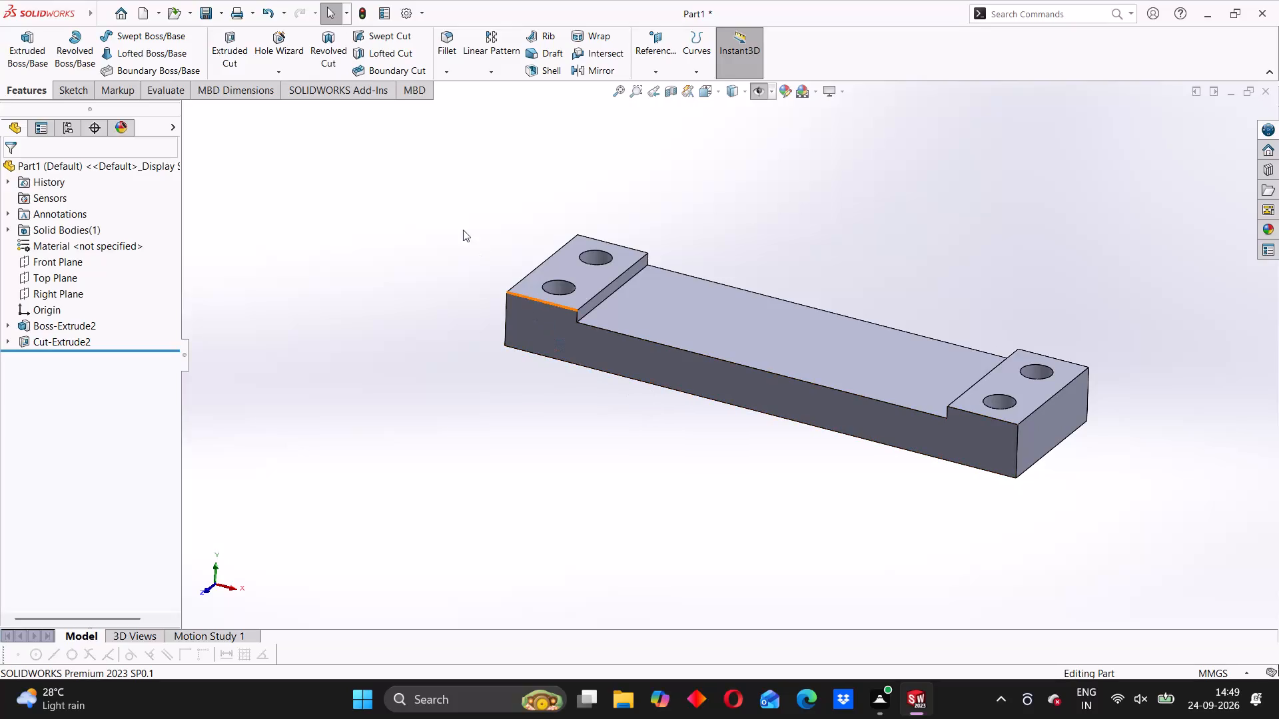
Fillet the two inner bottom edges where the recess floor meets the shoulders with a 4 mm radius.
{"action": "left_click", "coordinate": [452, 30]}
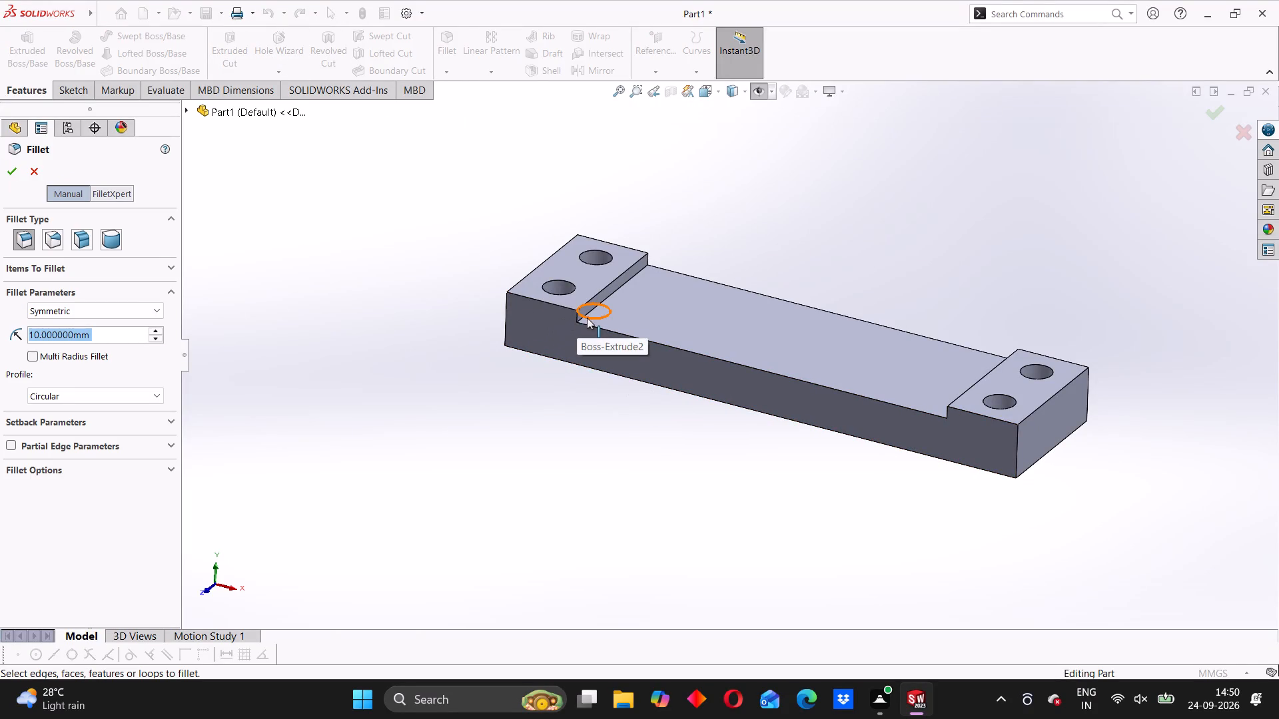
{"action": "key", "text": "4"}
{"action": "key", "text": "Return"}
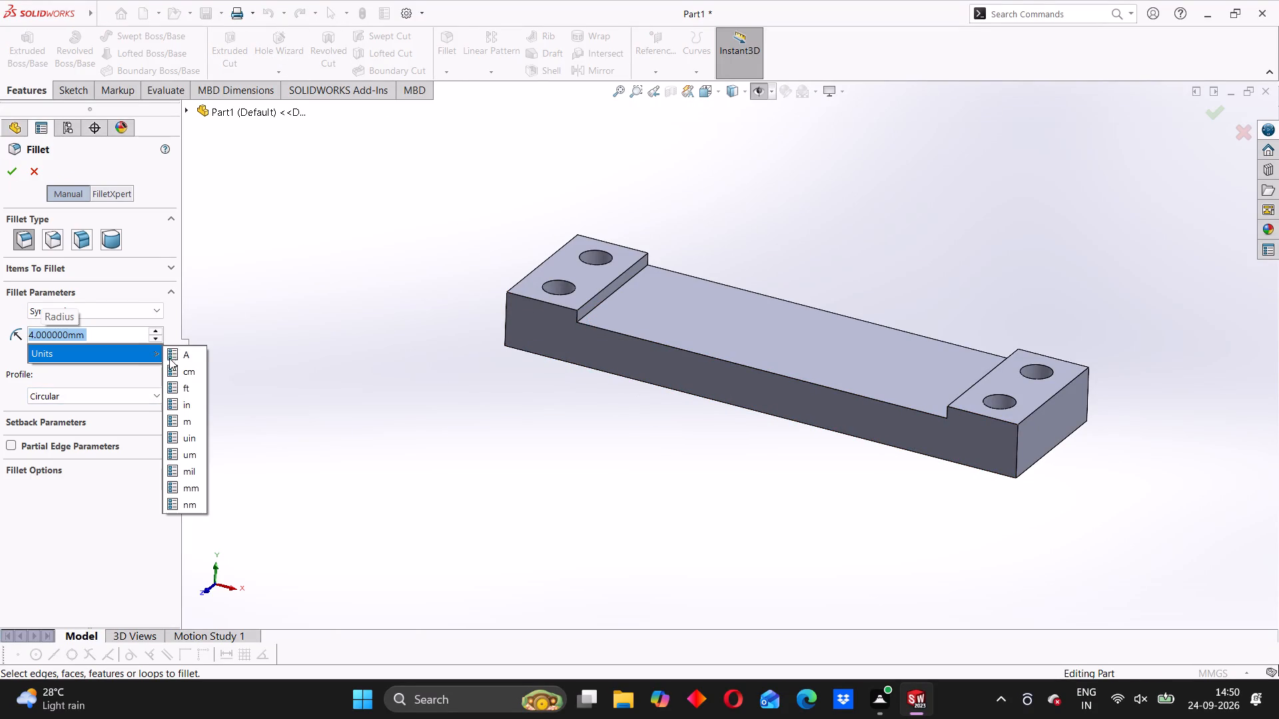
{"action": "scroll", "coordinate": [628, 319], "scroll_direction": "down", "scroll_amount": 2}
{"action": "left_click", "coordinate": [587, 310]}
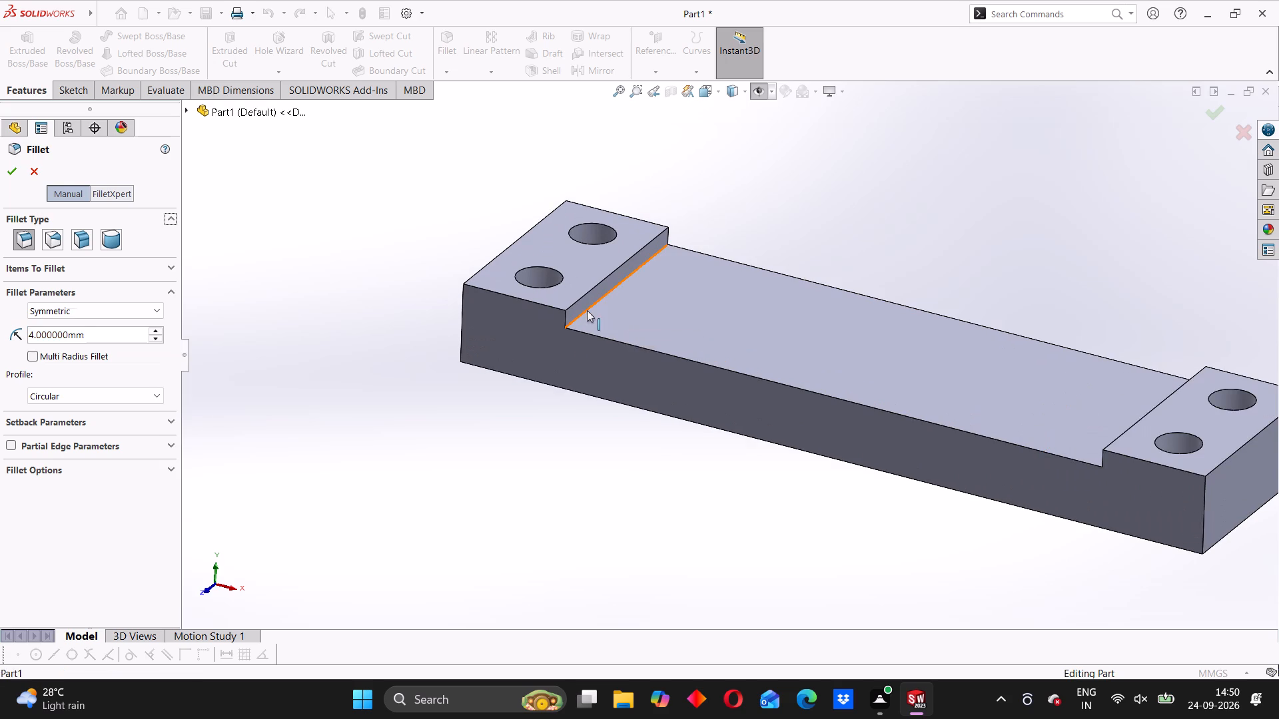
{"action": "middle_click_drag", "start_coordinate": [930, 575], "coordinate": [991, 581]}
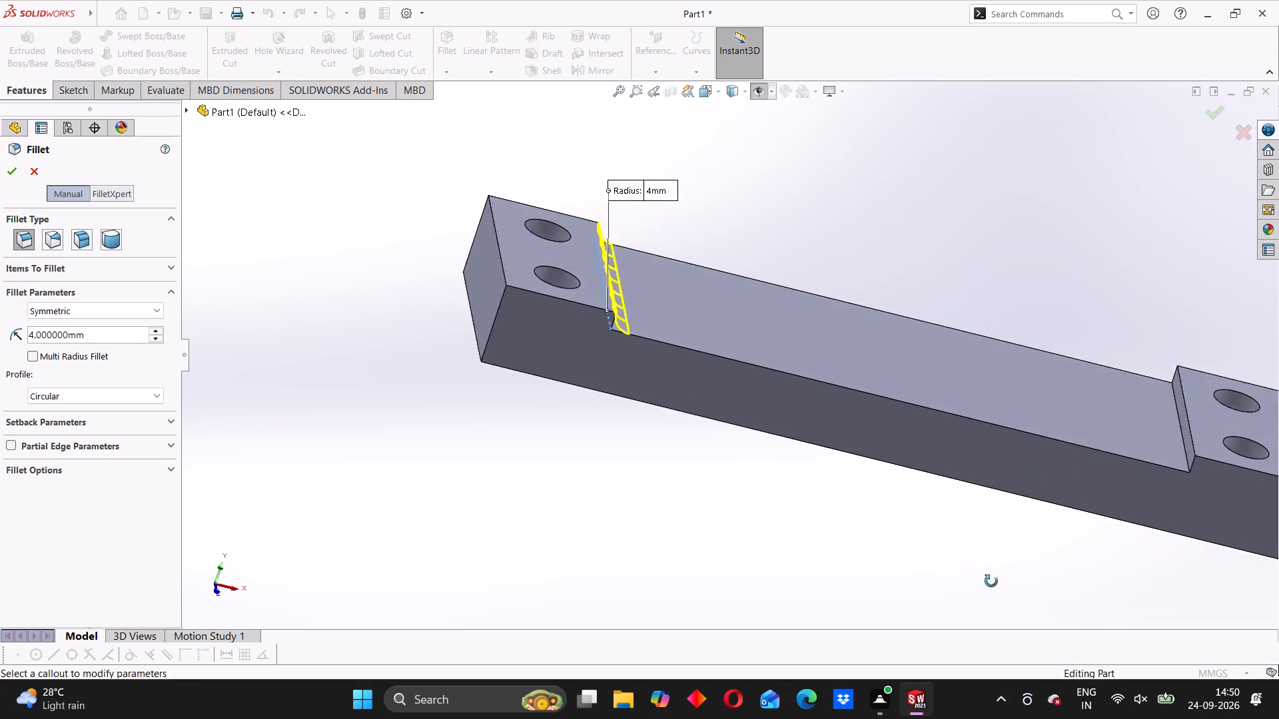
{"action": "middle_click_drag", "start_coordinate": [991, 581], "coordinate": [1033, 587]}
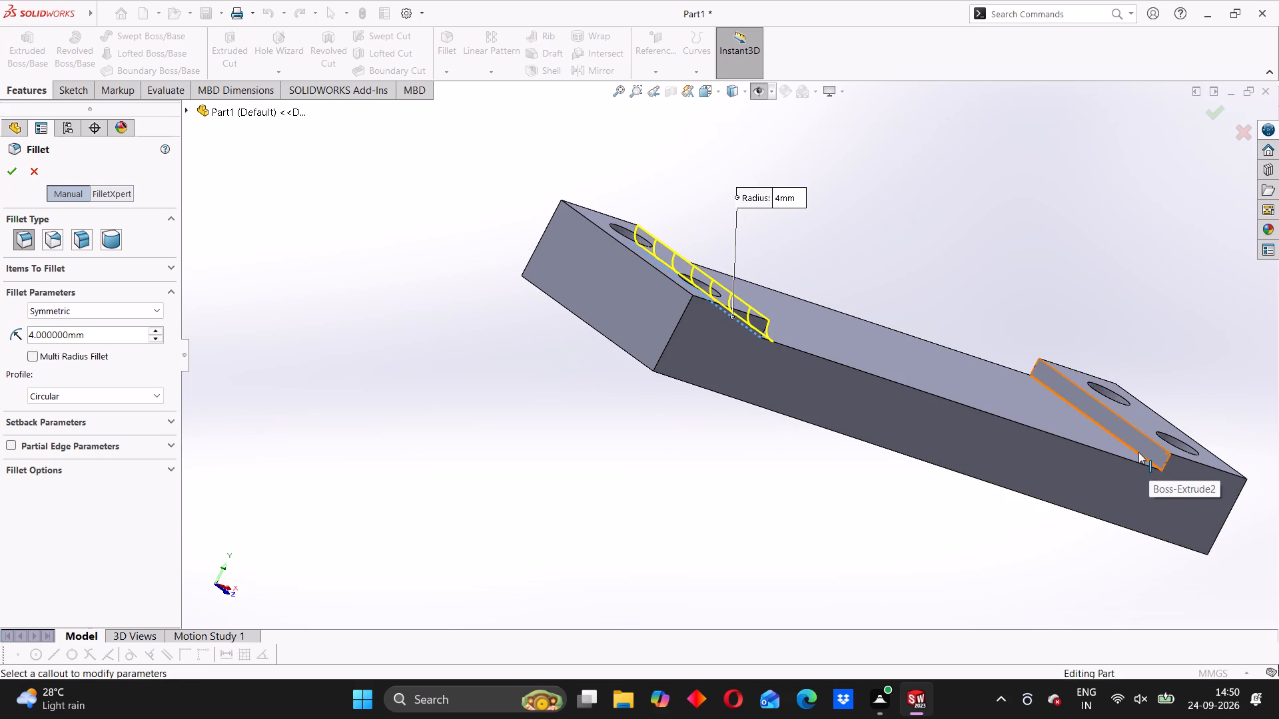
{"action": "left_click", "coordinate": [1138, 452]}
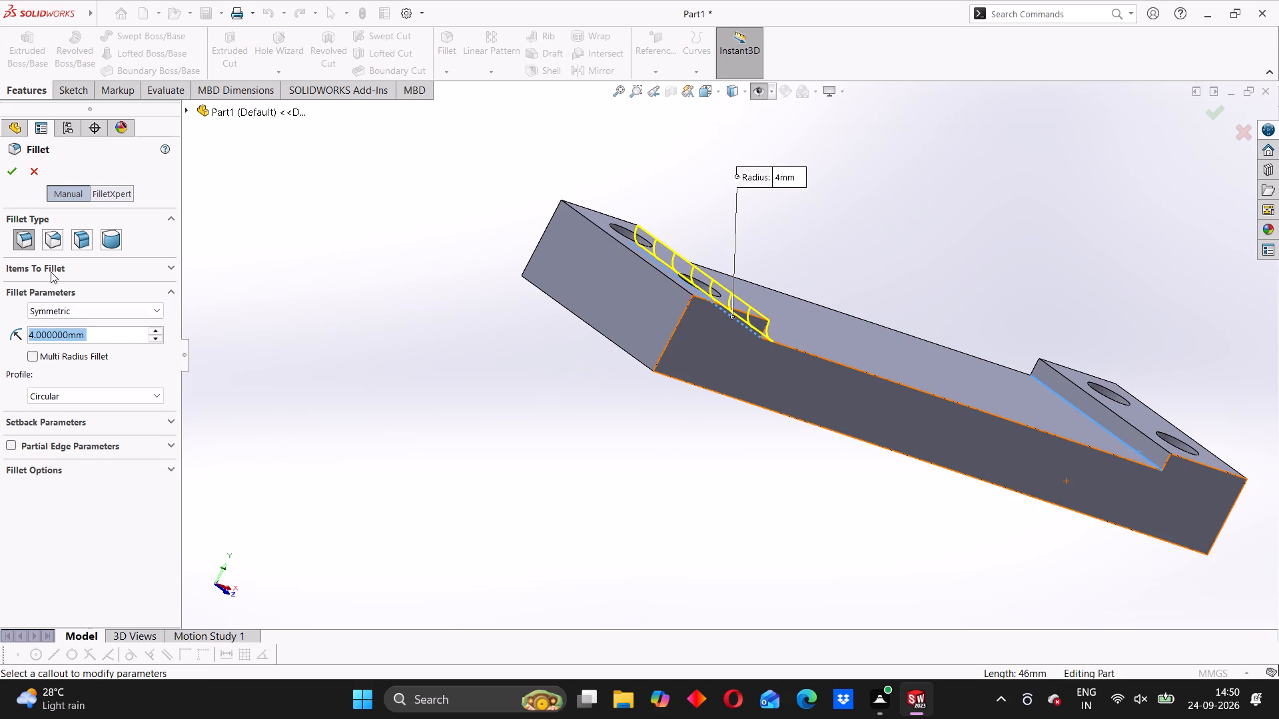
{"action": "left_click", "coordinate": [11, 176]}
{"action": "middle_click_drag", "start_coordinate": [936, 499], "coordinate": [805, 538]}
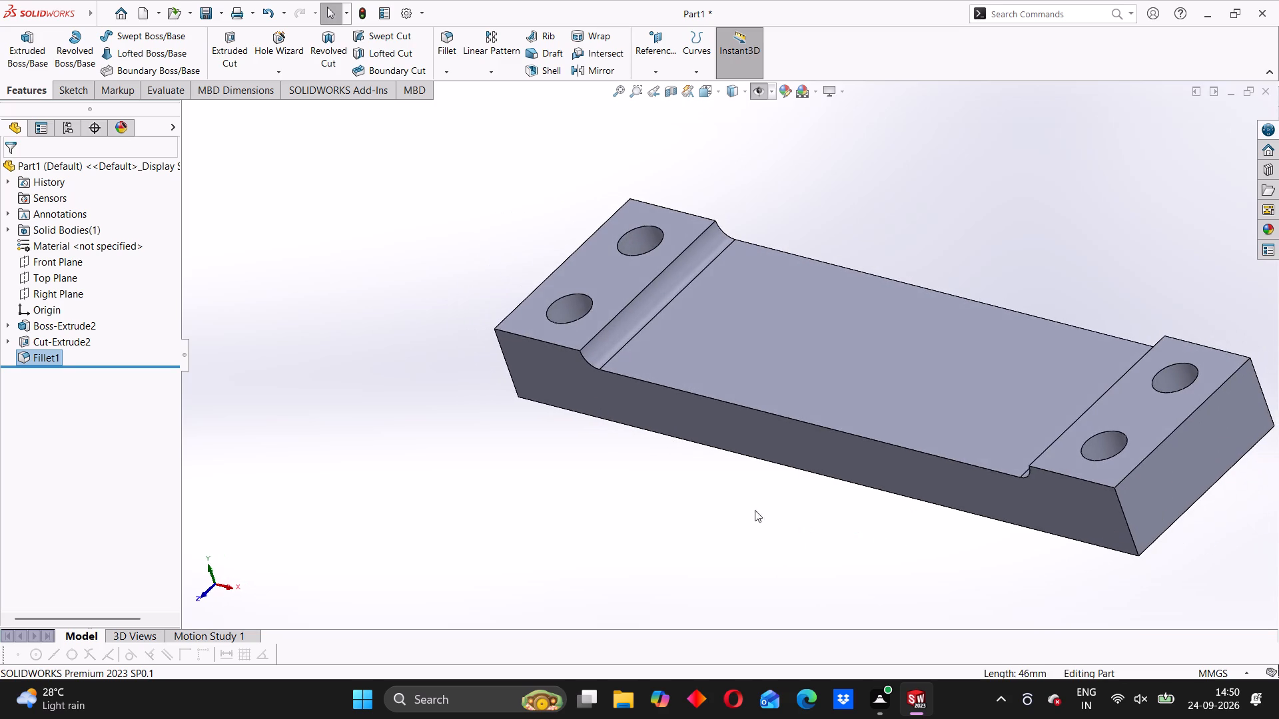
{"action": "scroll", "coordinate": [586, 523], "scroll_direction": "up", "scroll_amount": 2}
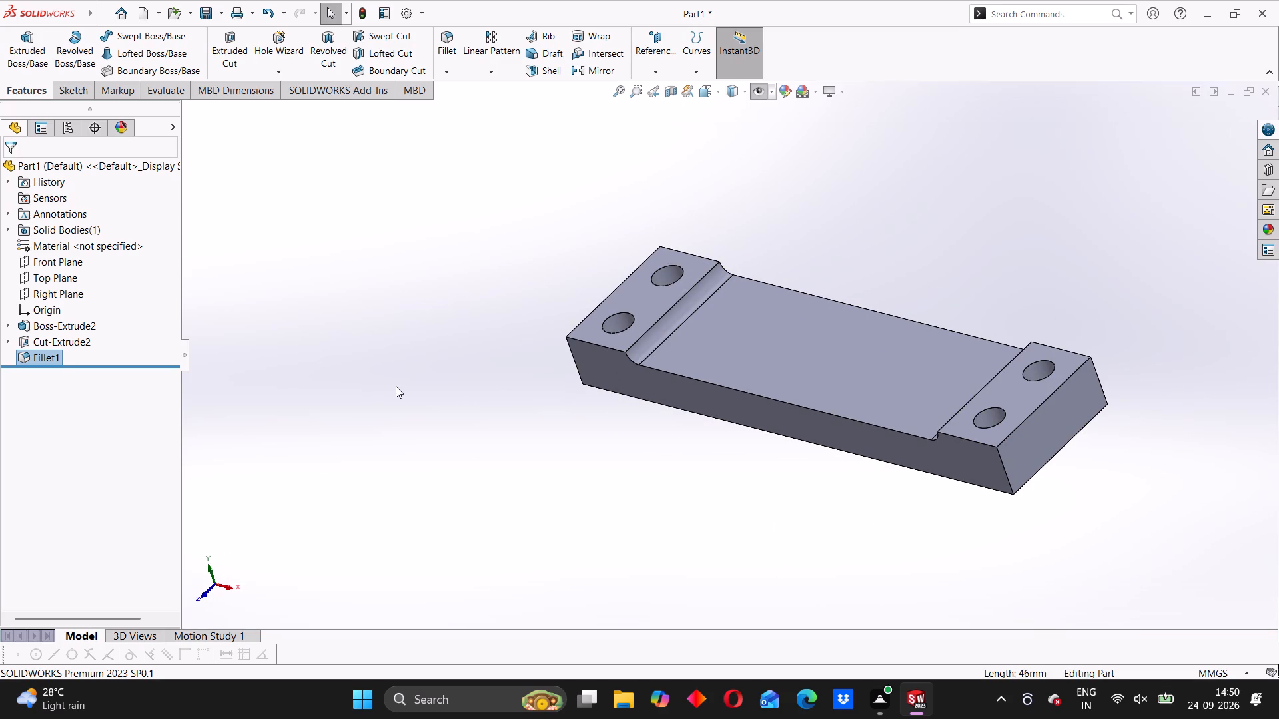
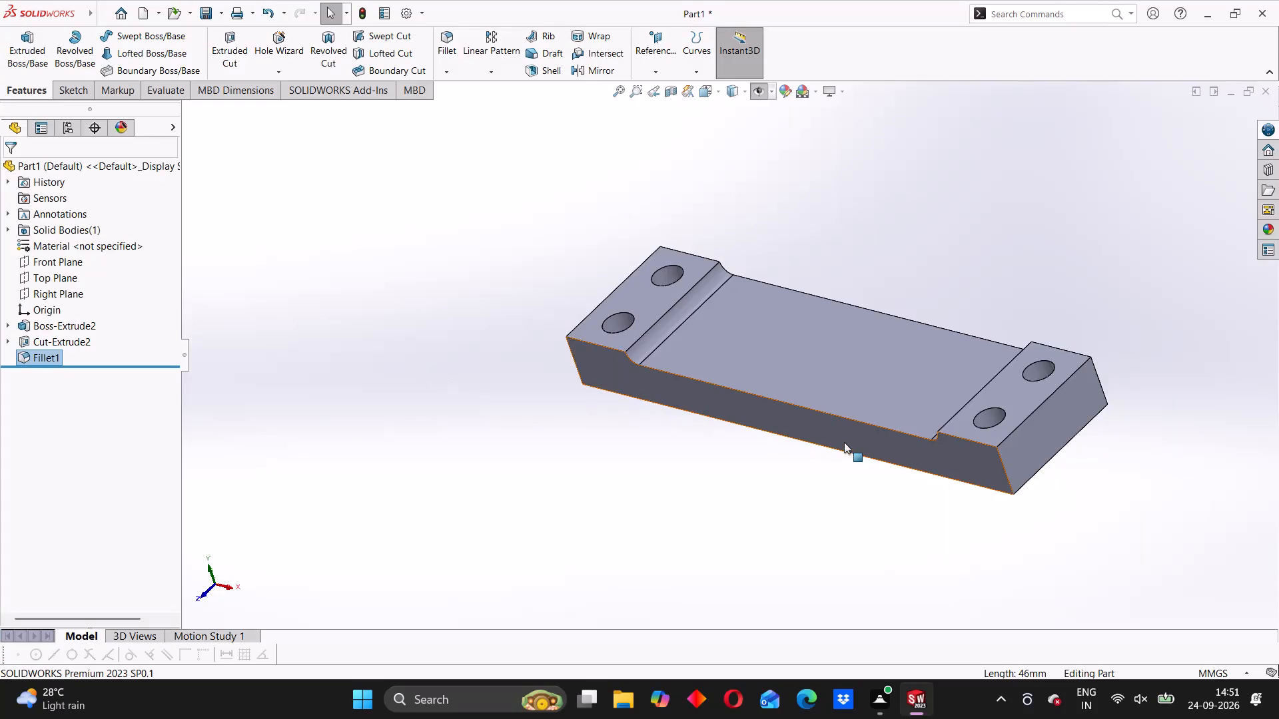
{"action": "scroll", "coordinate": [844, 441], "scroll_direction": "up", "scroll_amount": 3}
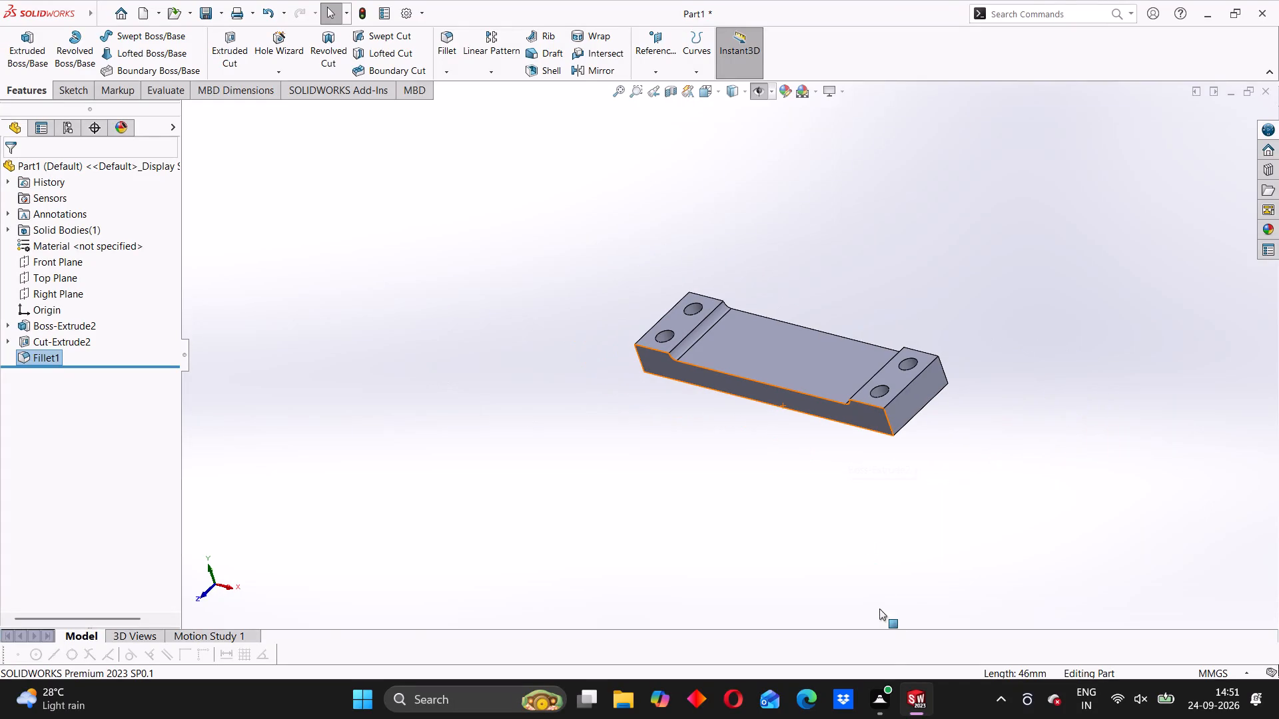
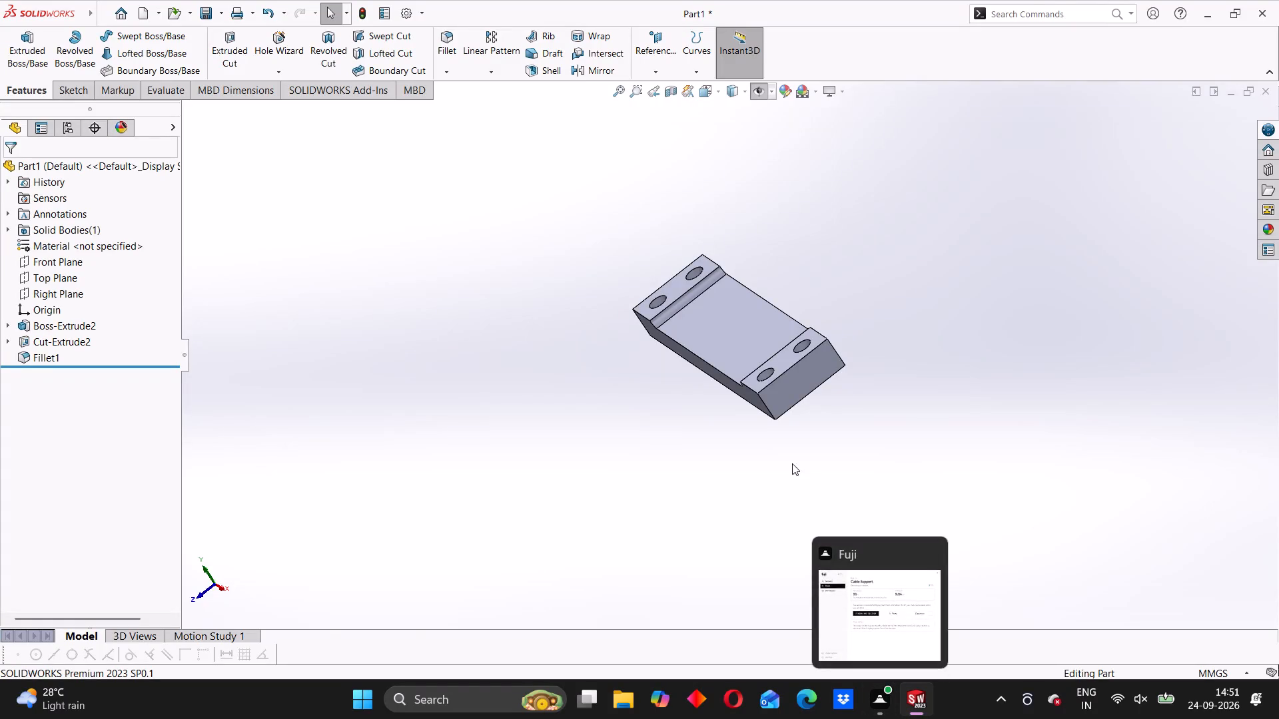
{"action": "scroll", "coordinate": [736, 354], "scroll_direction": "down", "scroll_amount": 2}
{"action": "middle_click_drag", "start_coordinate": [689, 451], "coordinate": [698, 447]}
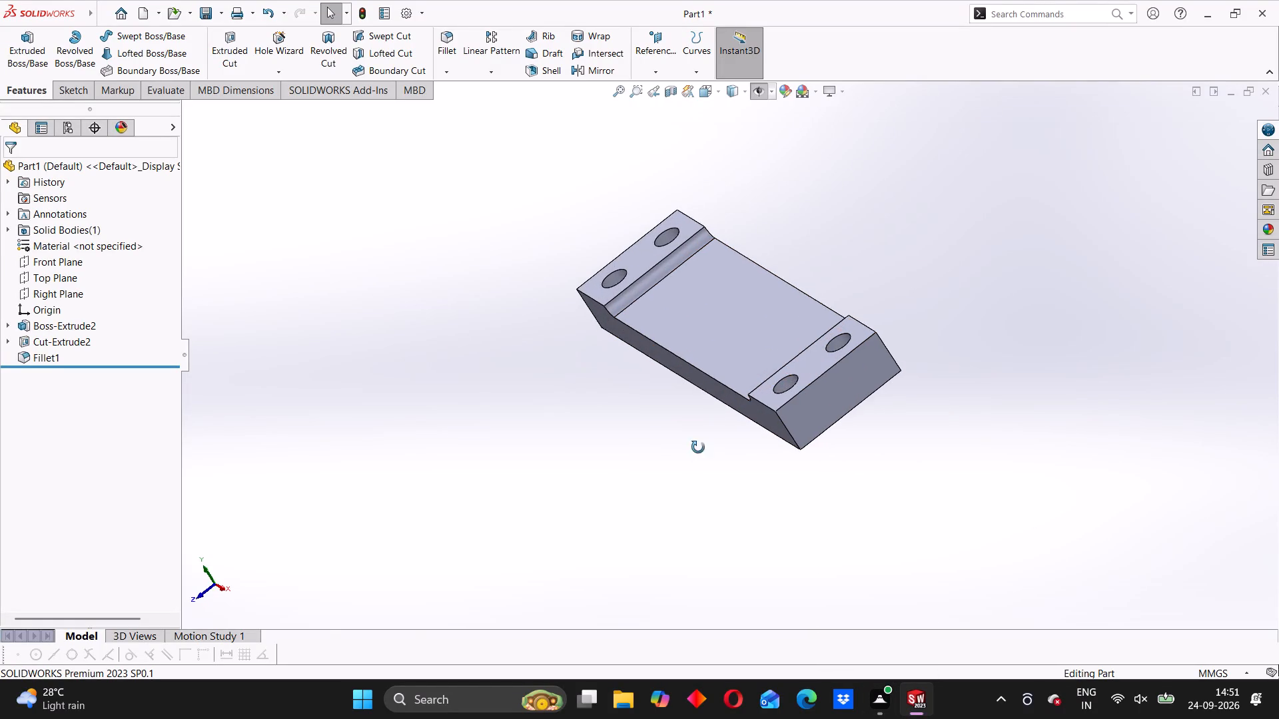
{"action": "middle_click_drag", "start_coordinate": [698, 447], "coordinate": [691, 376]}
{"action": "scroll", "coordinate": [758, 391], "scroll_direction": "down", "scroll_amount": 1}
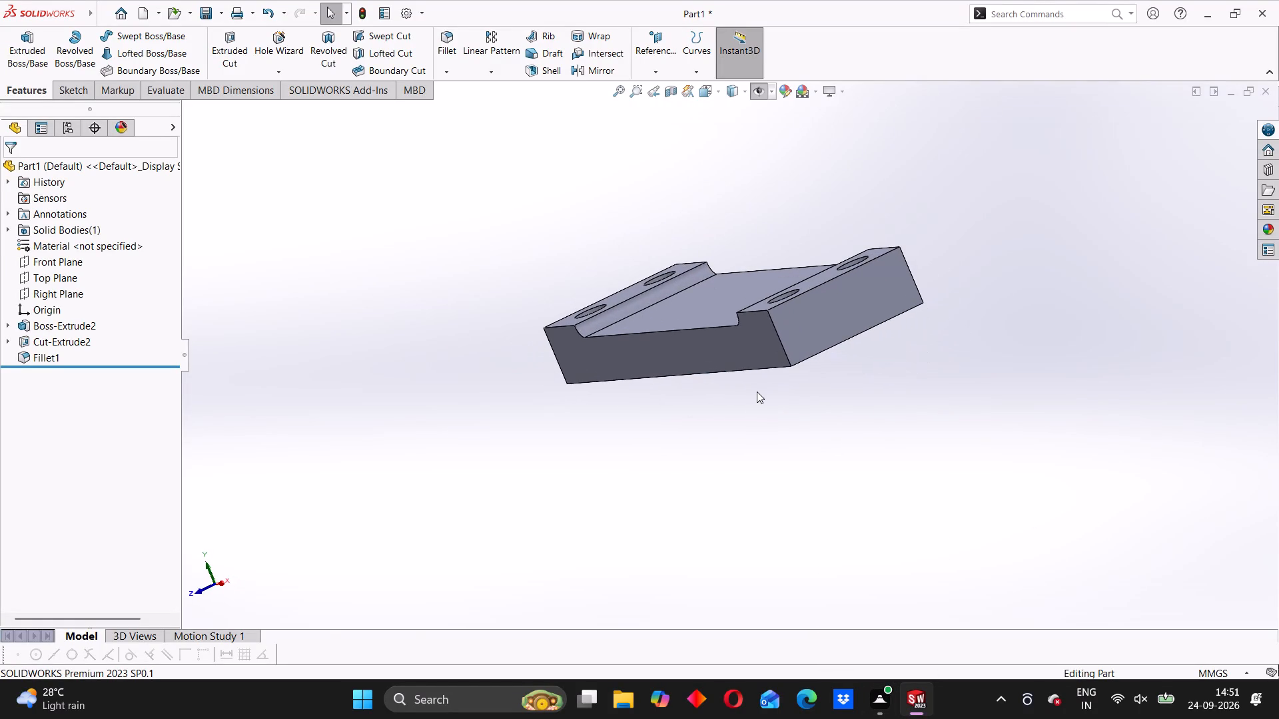
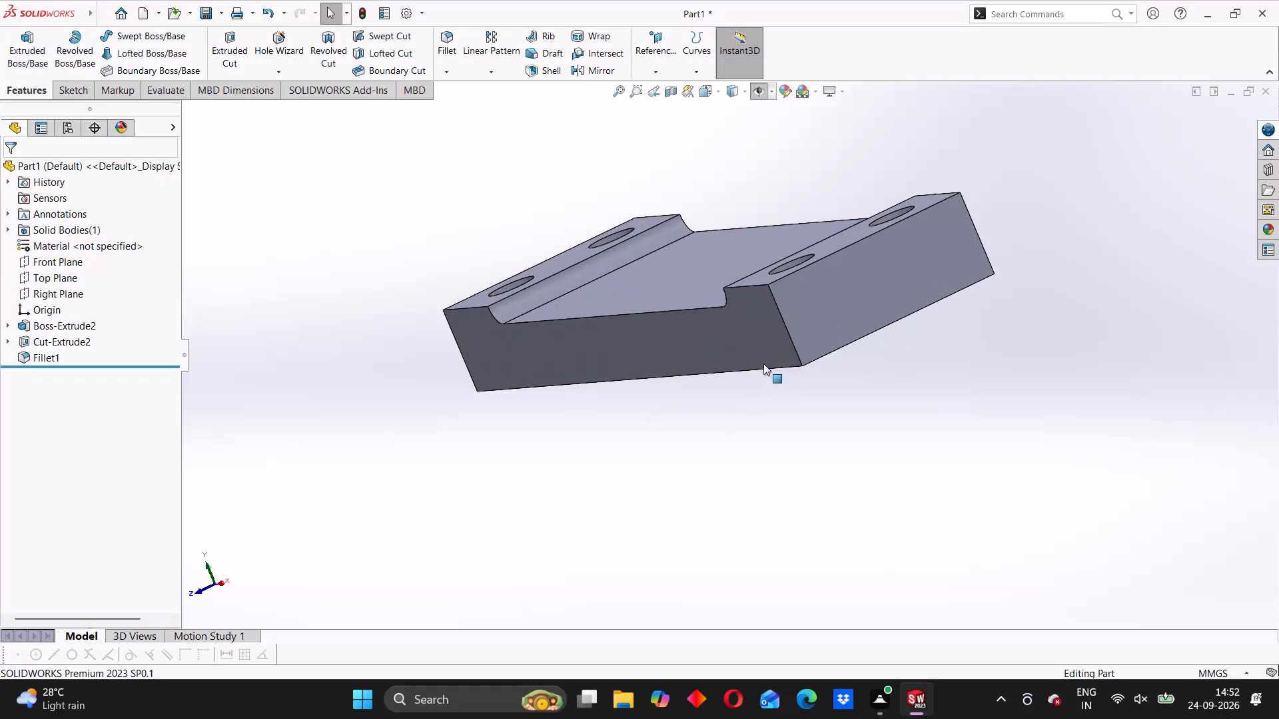
Create a reference plane offset 55 mm inward from the block's short end face, using the flipped offset direction.
{"action": "scroll", "coordinate": [789, 361], "scroll_direction": "up", "scroll_amount": 2}
{"action": "middle_click_drag", "start_coordinate": [796, 365], "coordinate": [745, 396]}
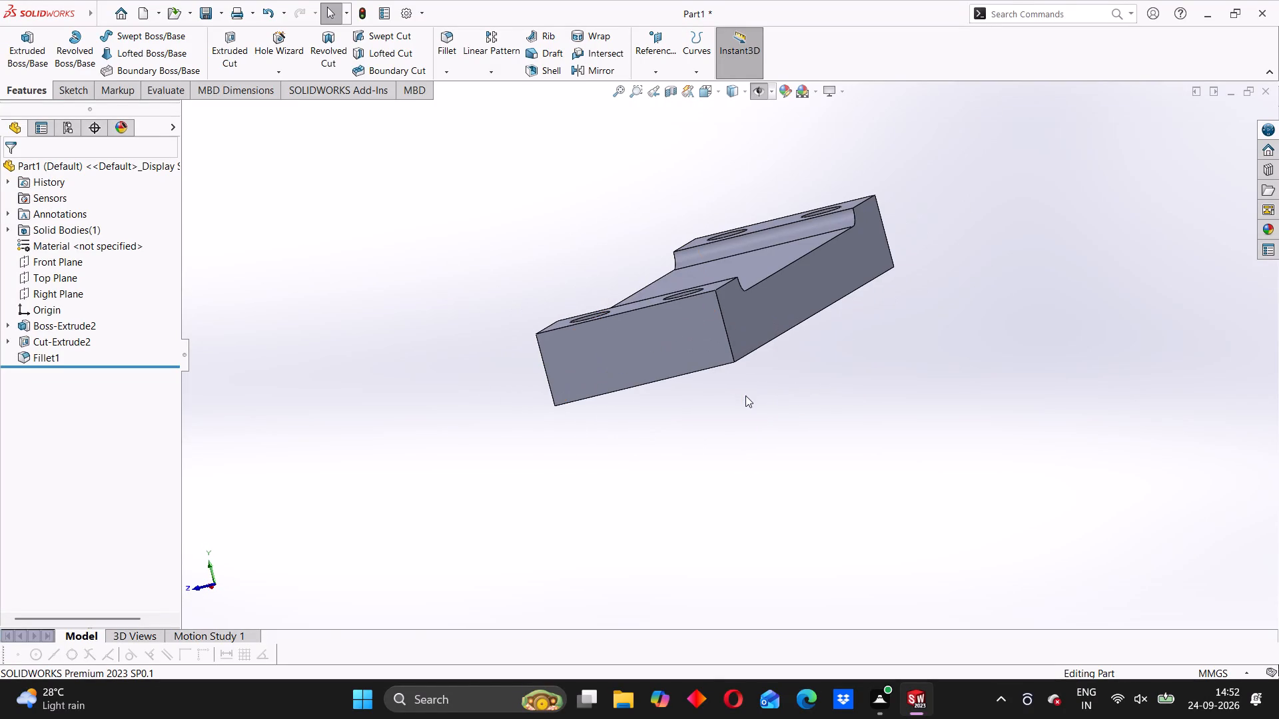
{"action": "middle_click_drag", "start_coordinate": [693, 410], "coordinate": [729, 412]}
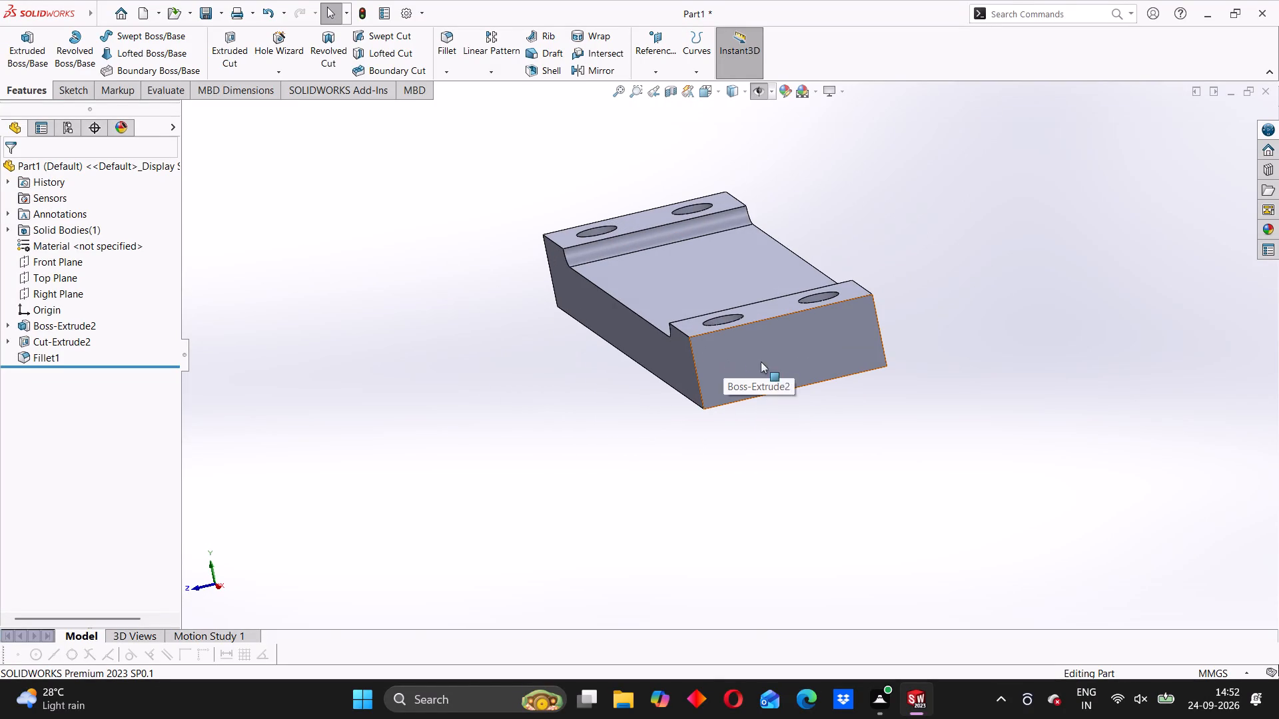
{"action": "left_click", "coordinate": [781, 350]}
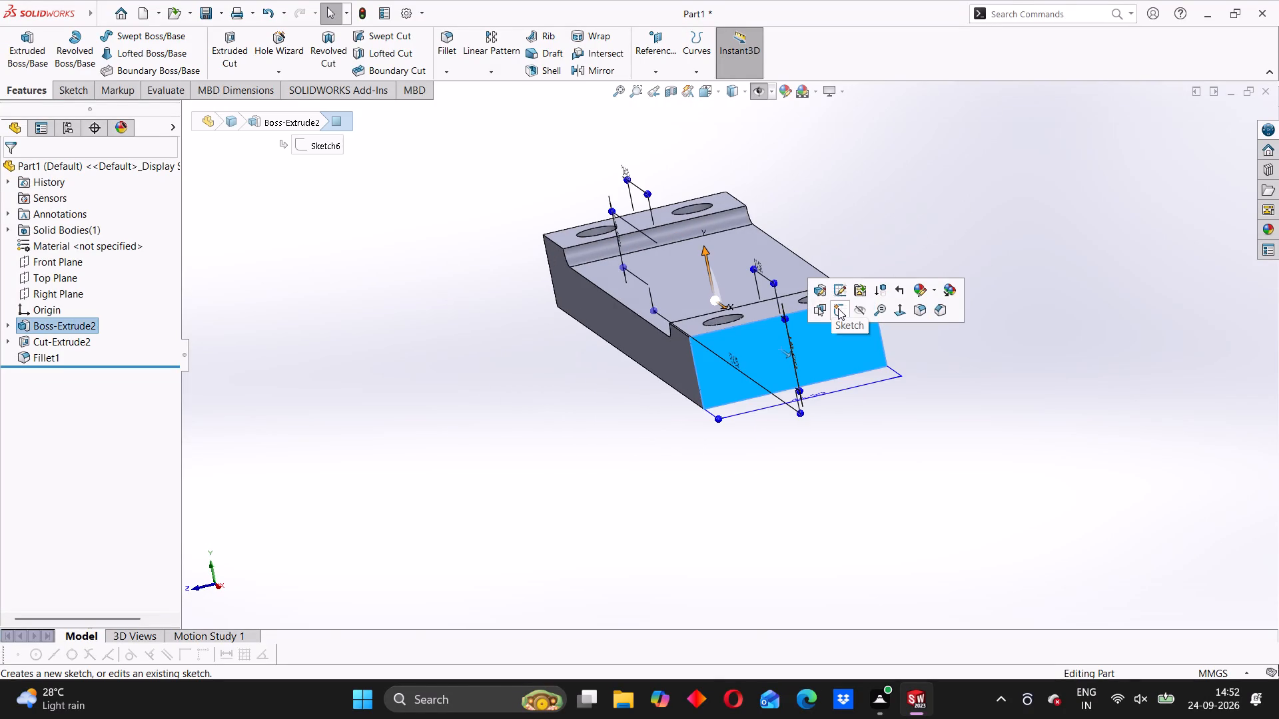
{"action": "left_click", "coordinate": [608, 429]}
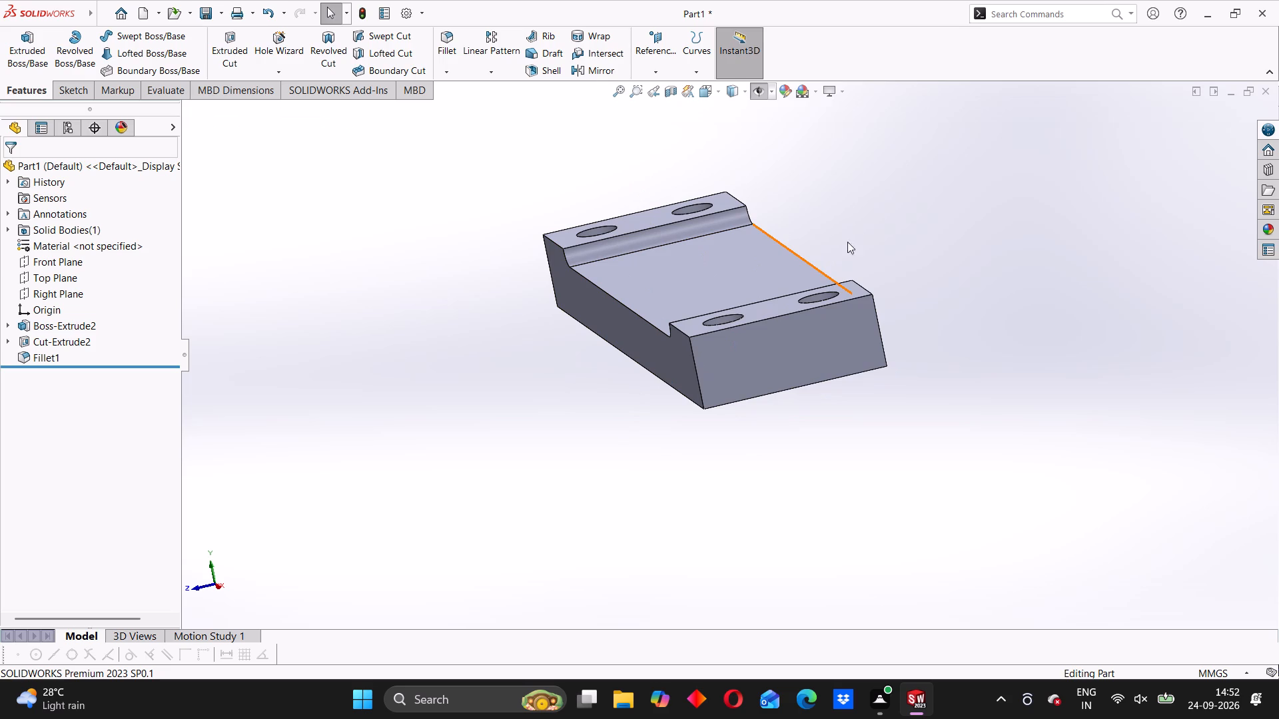
{"action": "left_click", "coordinate": [773, 352]}
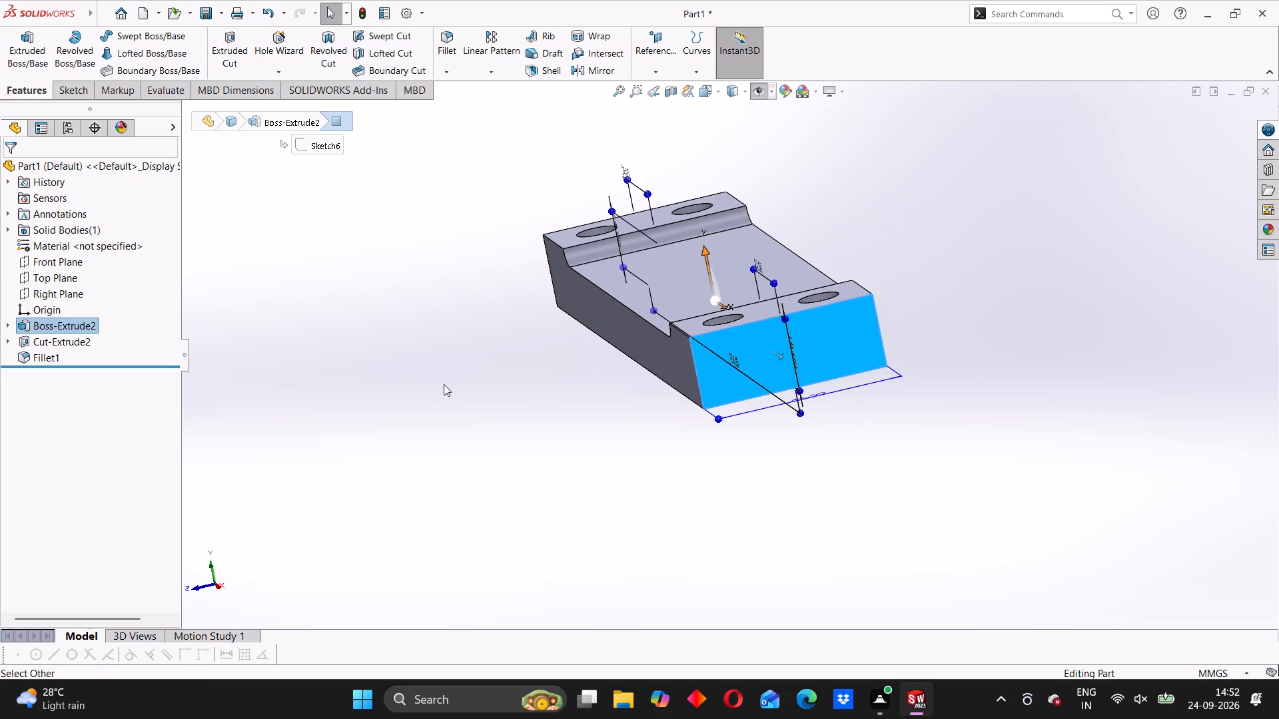
{"action": "left_click", "coordinate": [657, 68]}
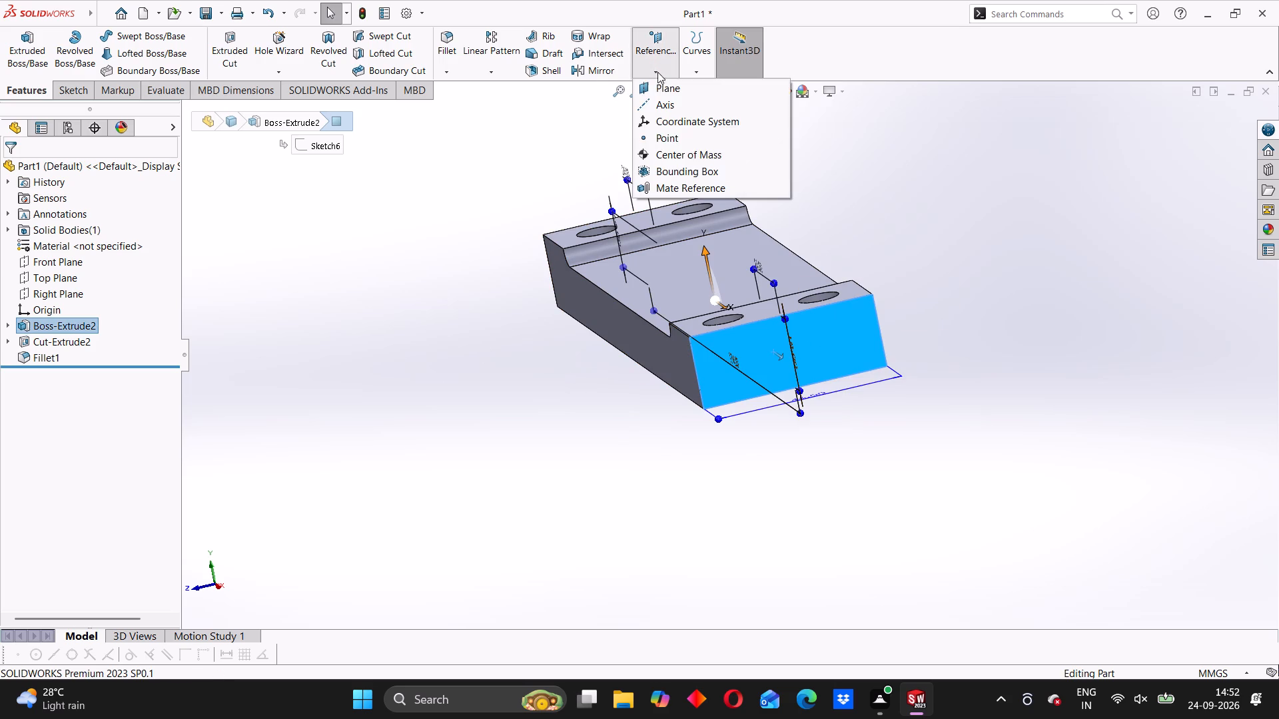
{"action": "left_click", "coordinate": [657, 89]}
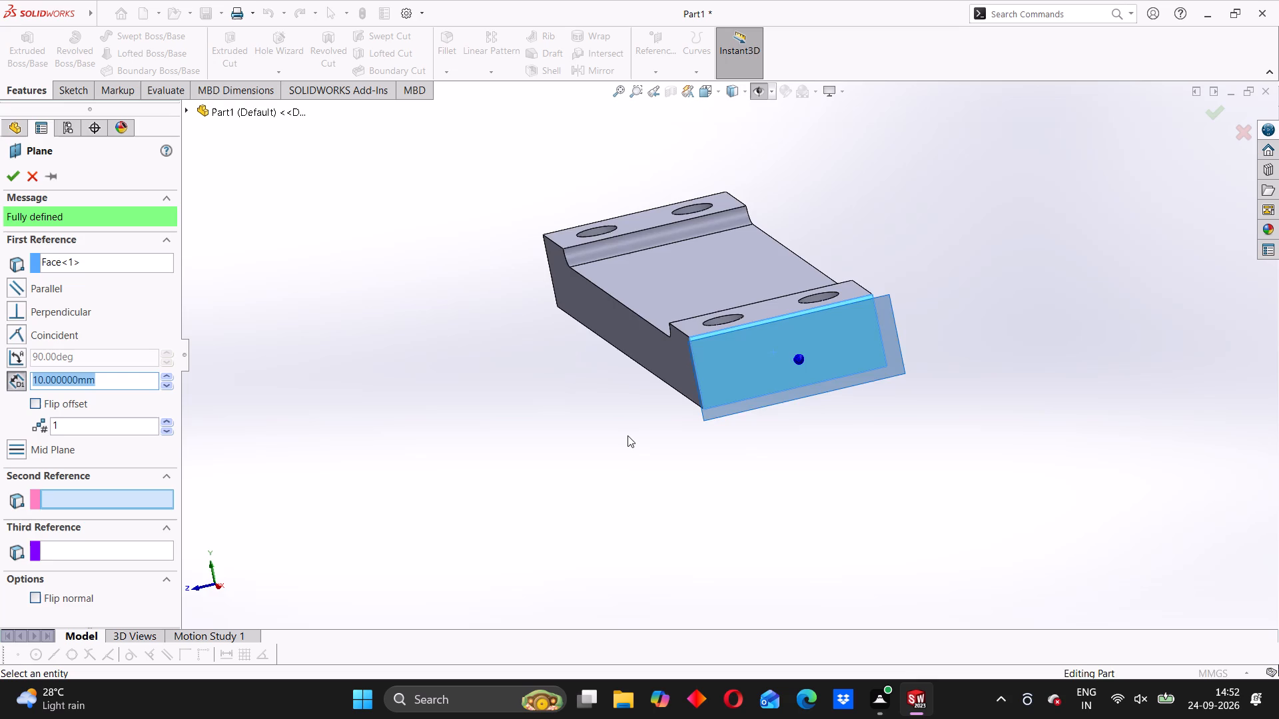
{"action": "middle_click_drag", "start_coordinate": [628, 435], "coordinate": [683, 449]}
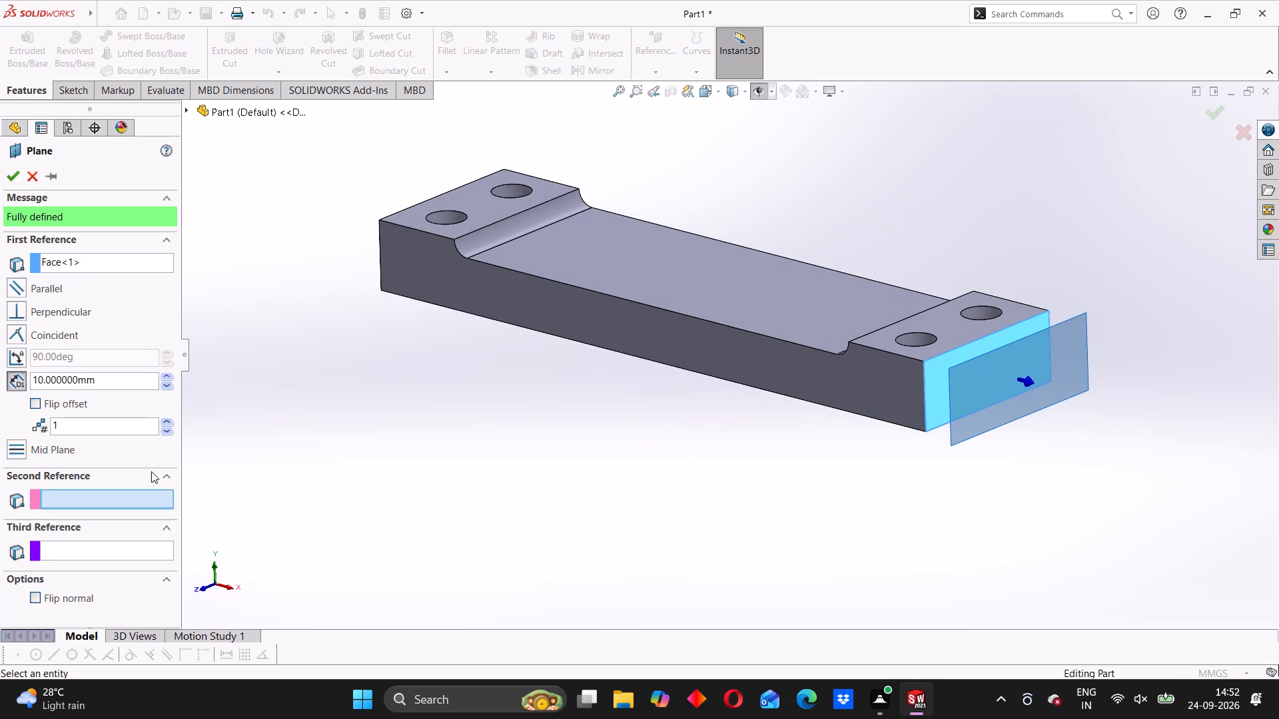
{"action": "left_click", "coordinate": [35, 401]}
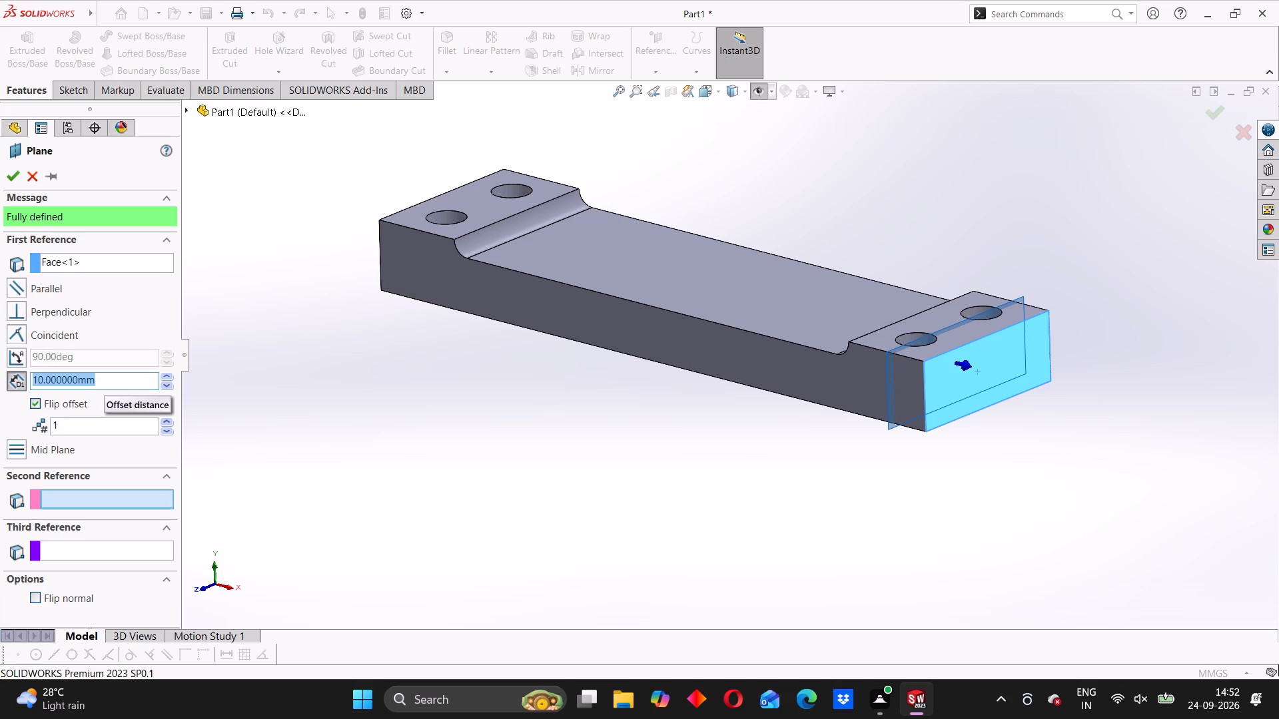
{"action": "type", "text": "55"}
{"action": "key", "text": "Return"}
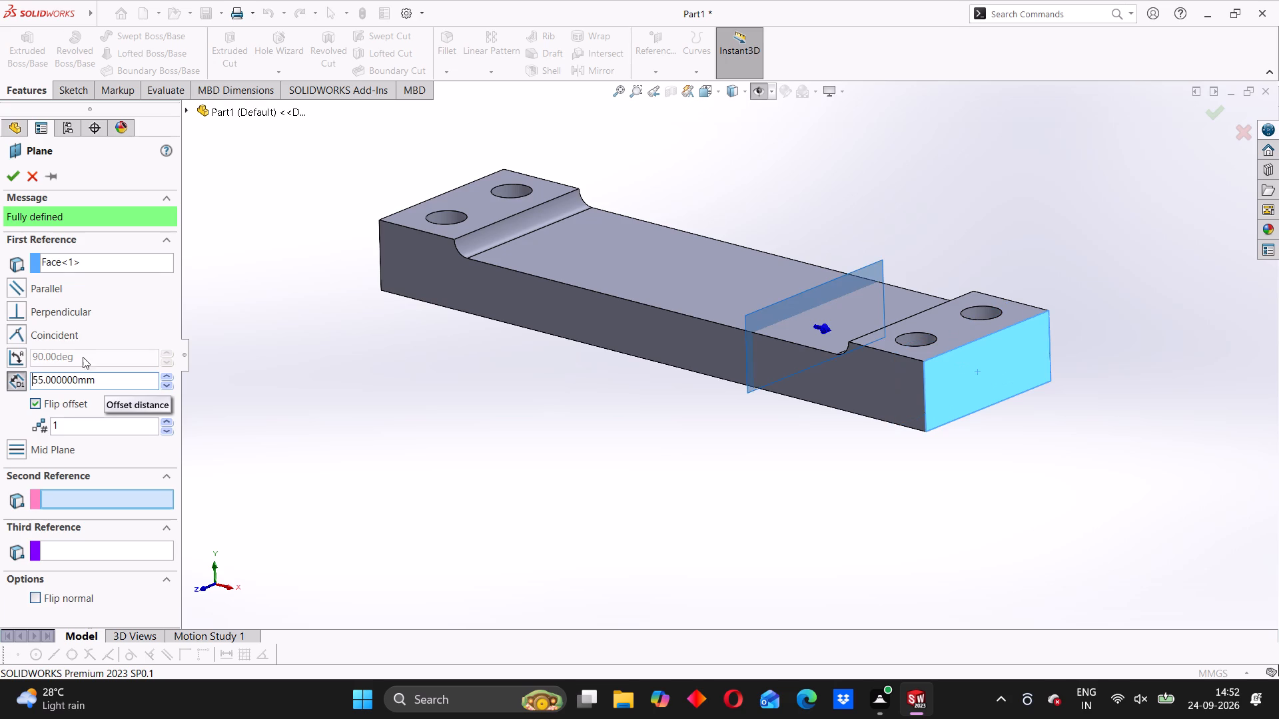
{"action": "left_click", "coordinate": [14, 181]}
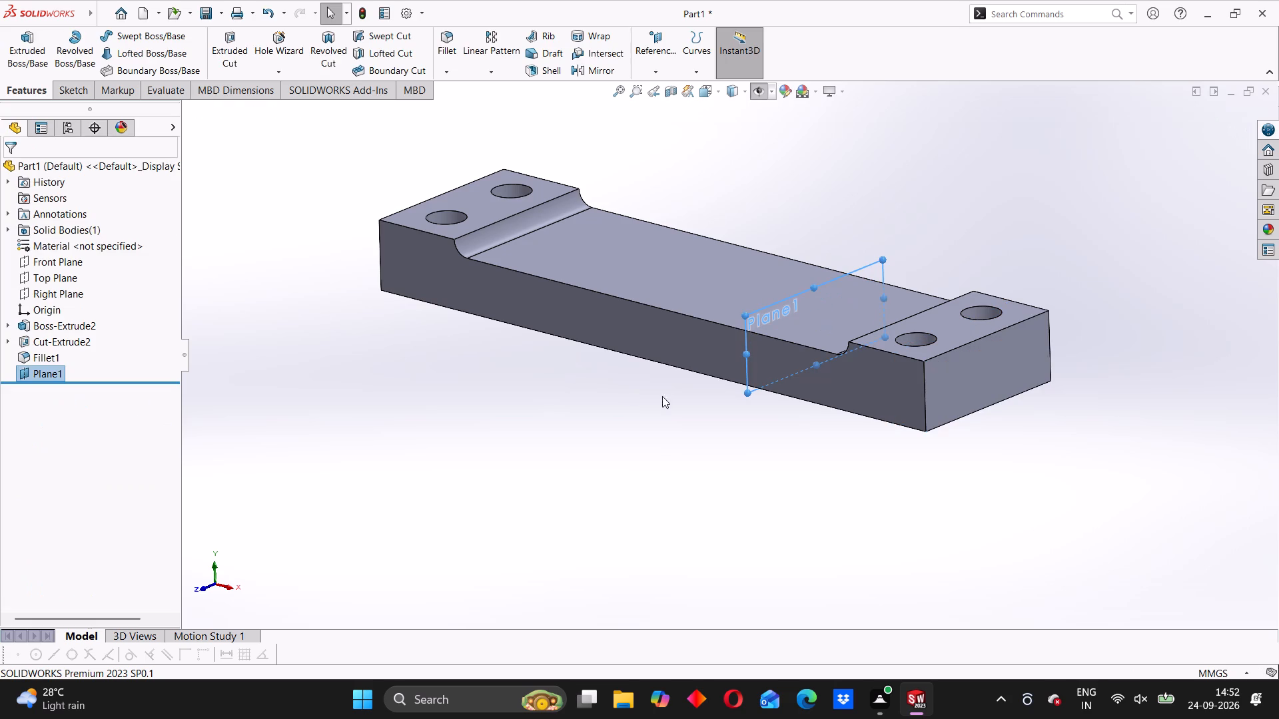
Open a new sketch on the 55 mm offset plane.
{"action": "left_click", "coordinate": [787, 326]}
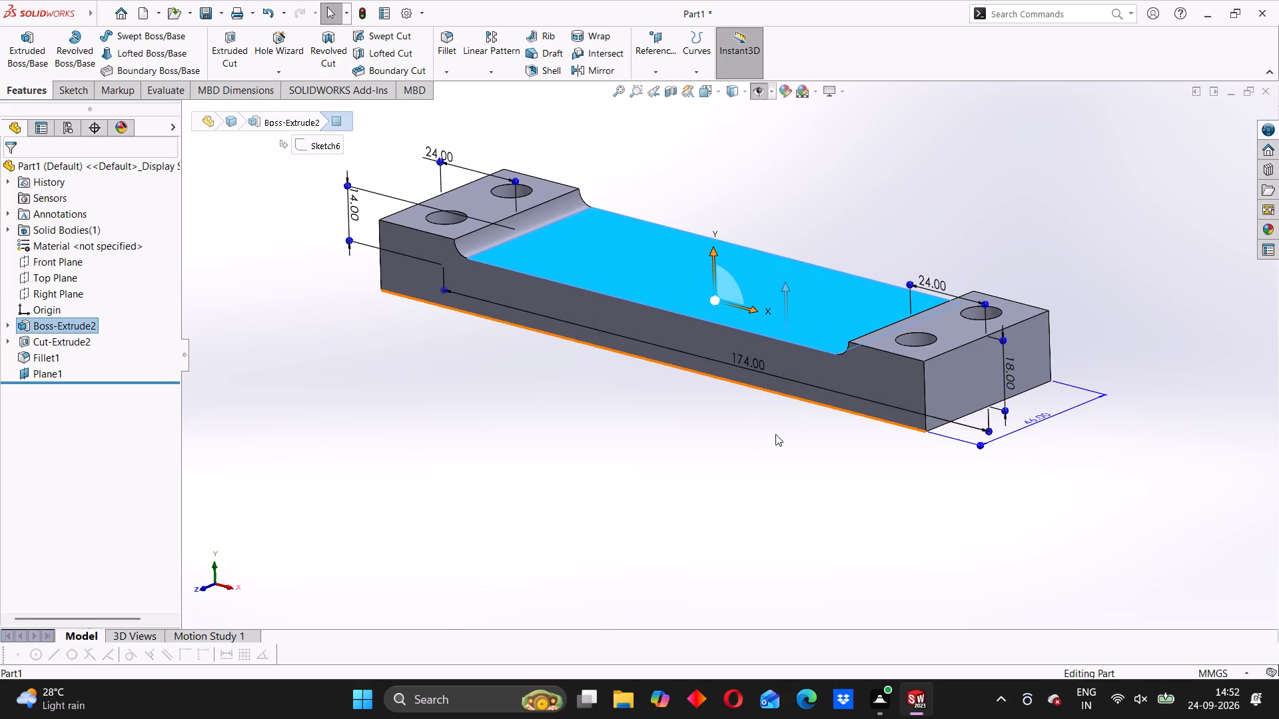
{"action": "left_click", "coordinate": [773, 446]}
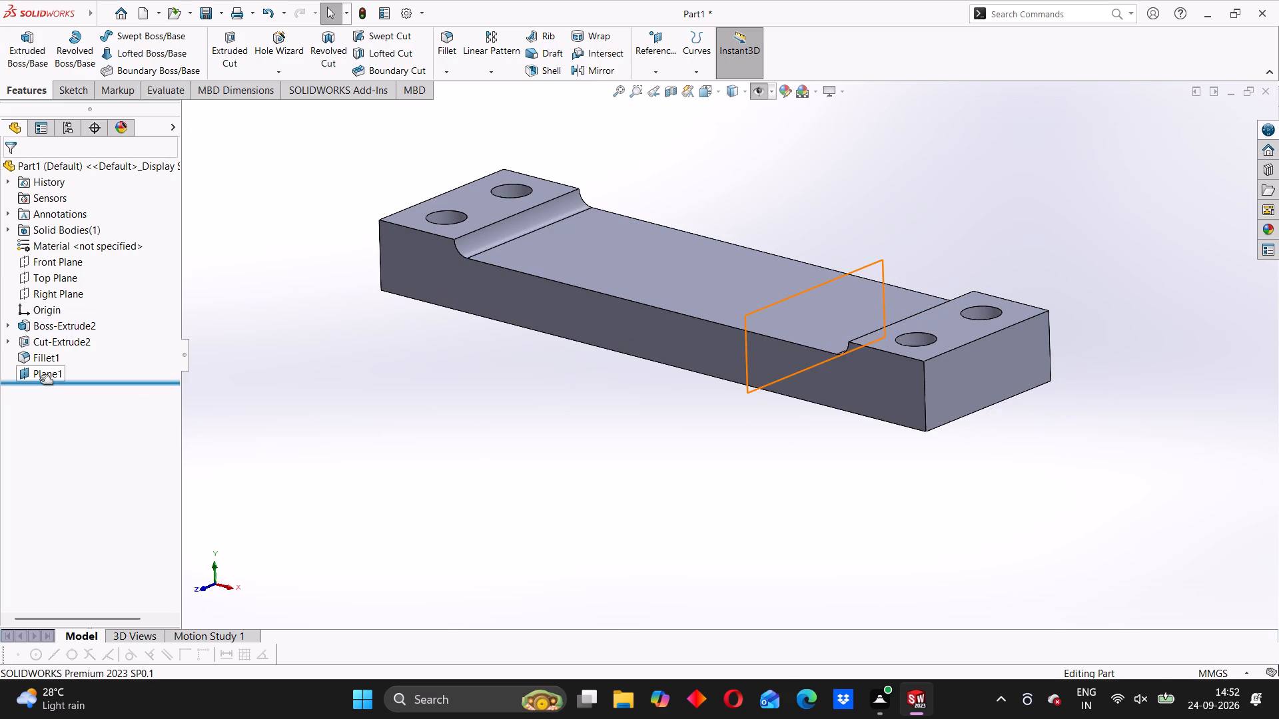
{"action": "left_click", "coordinate": [40, 380]}
{"action": "left_click", "coordinate": [52, 374]}
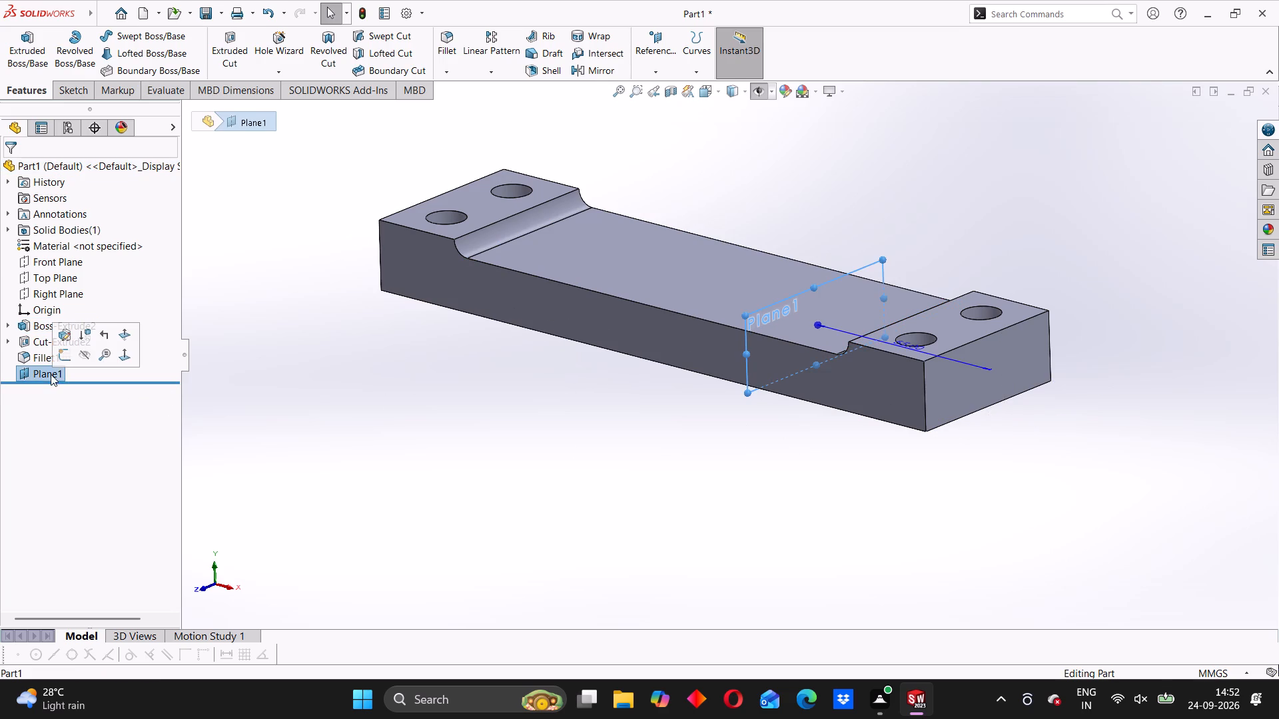
{"action": "left_click", "coordinate": [57, 357]}
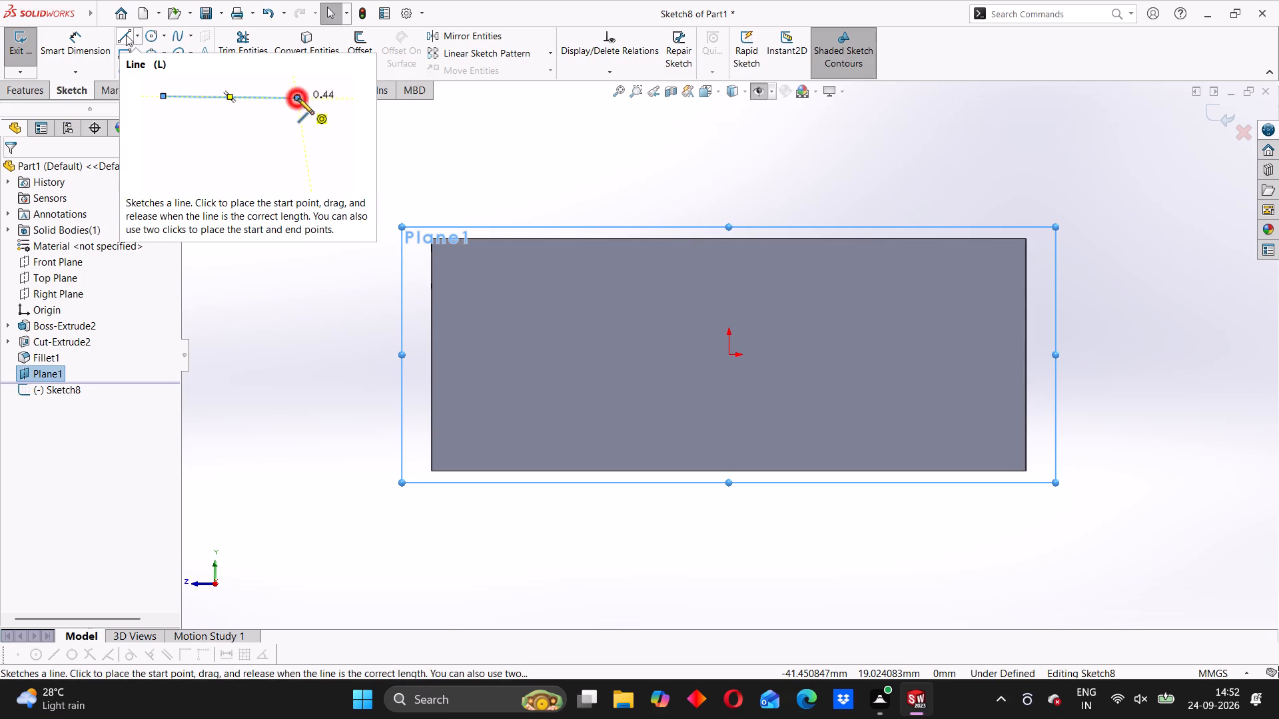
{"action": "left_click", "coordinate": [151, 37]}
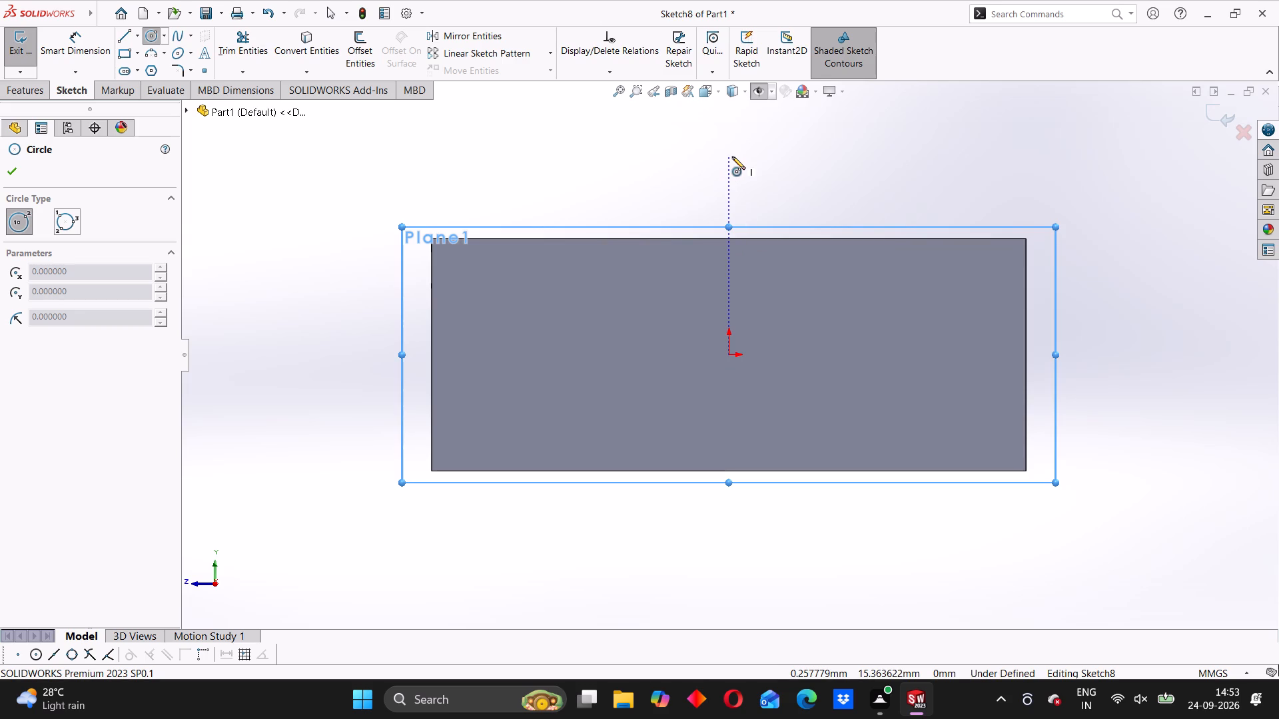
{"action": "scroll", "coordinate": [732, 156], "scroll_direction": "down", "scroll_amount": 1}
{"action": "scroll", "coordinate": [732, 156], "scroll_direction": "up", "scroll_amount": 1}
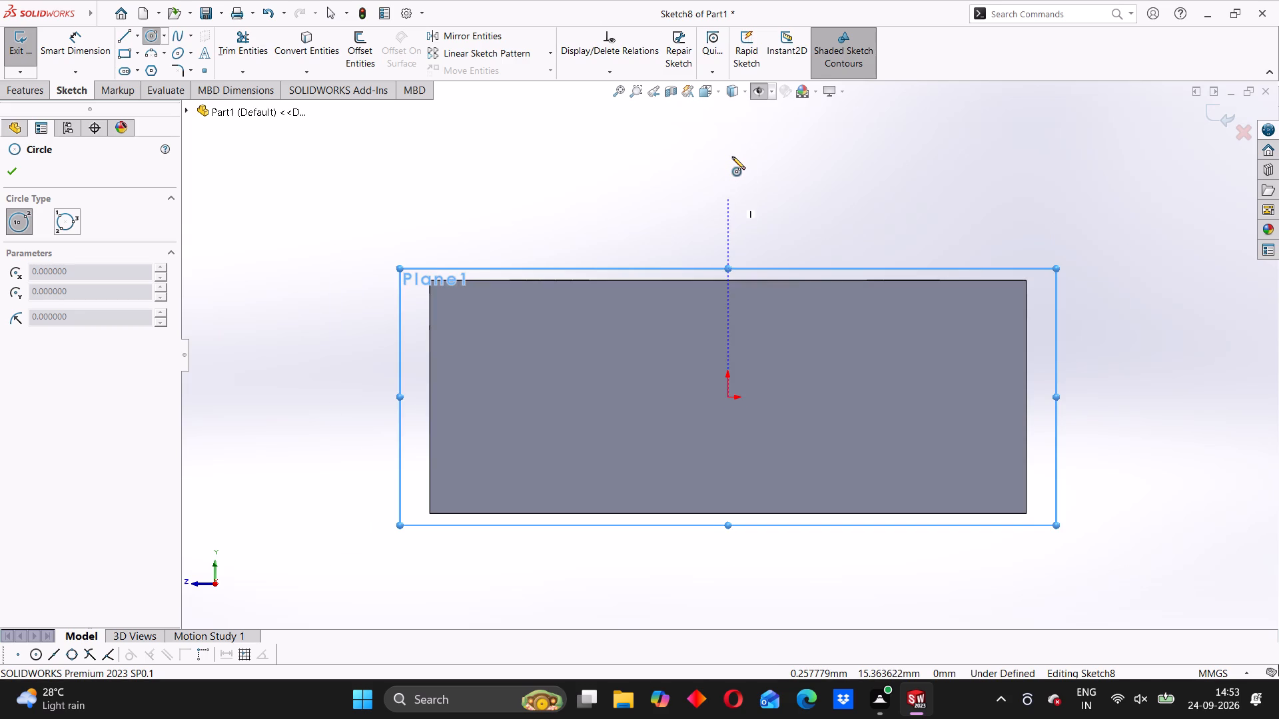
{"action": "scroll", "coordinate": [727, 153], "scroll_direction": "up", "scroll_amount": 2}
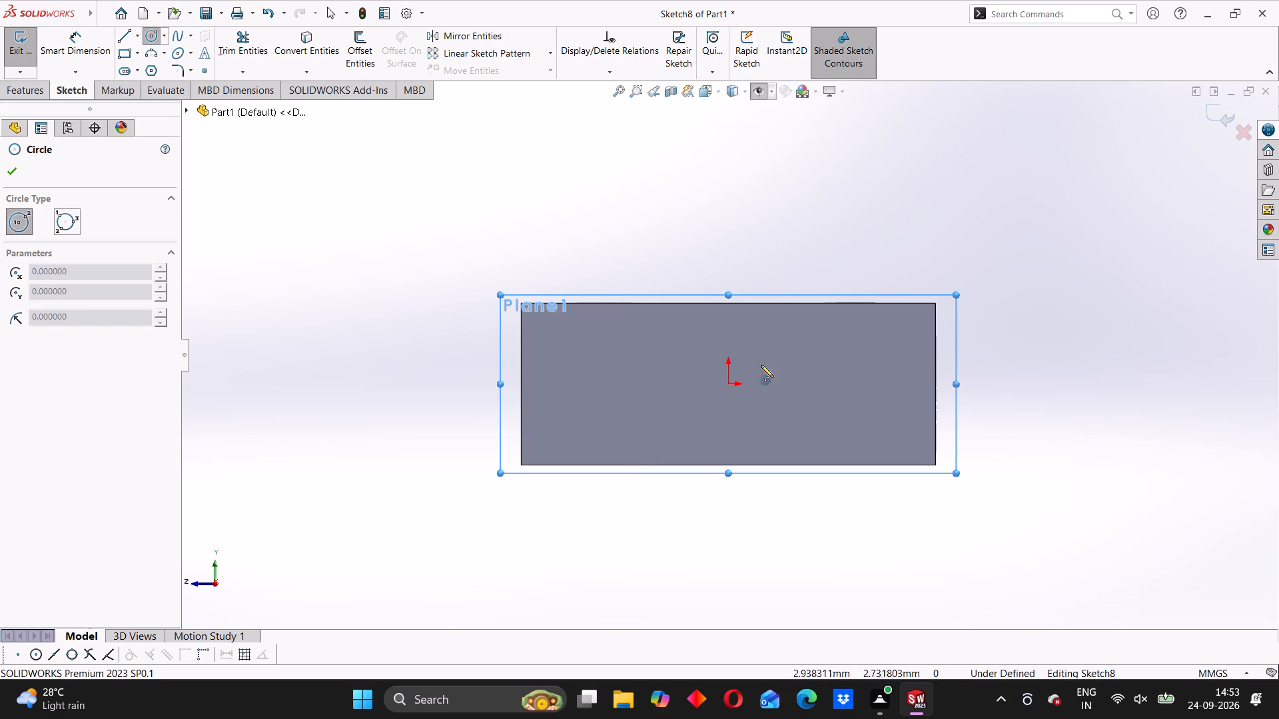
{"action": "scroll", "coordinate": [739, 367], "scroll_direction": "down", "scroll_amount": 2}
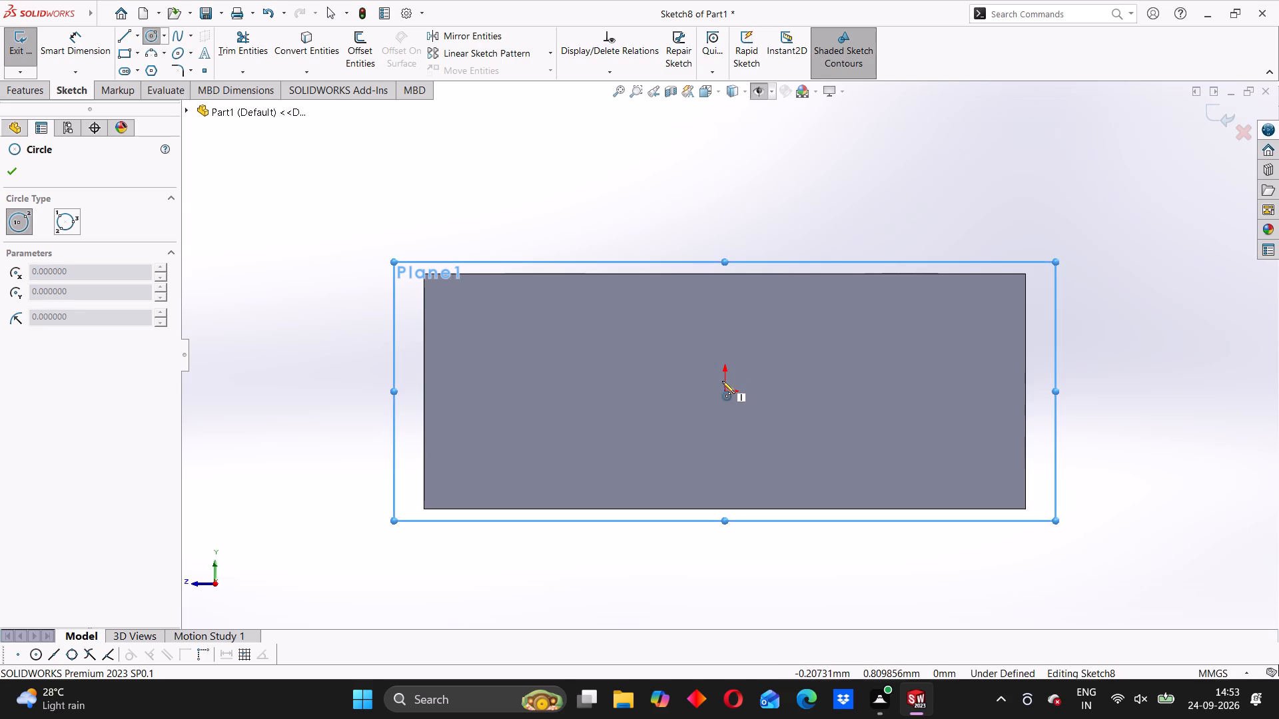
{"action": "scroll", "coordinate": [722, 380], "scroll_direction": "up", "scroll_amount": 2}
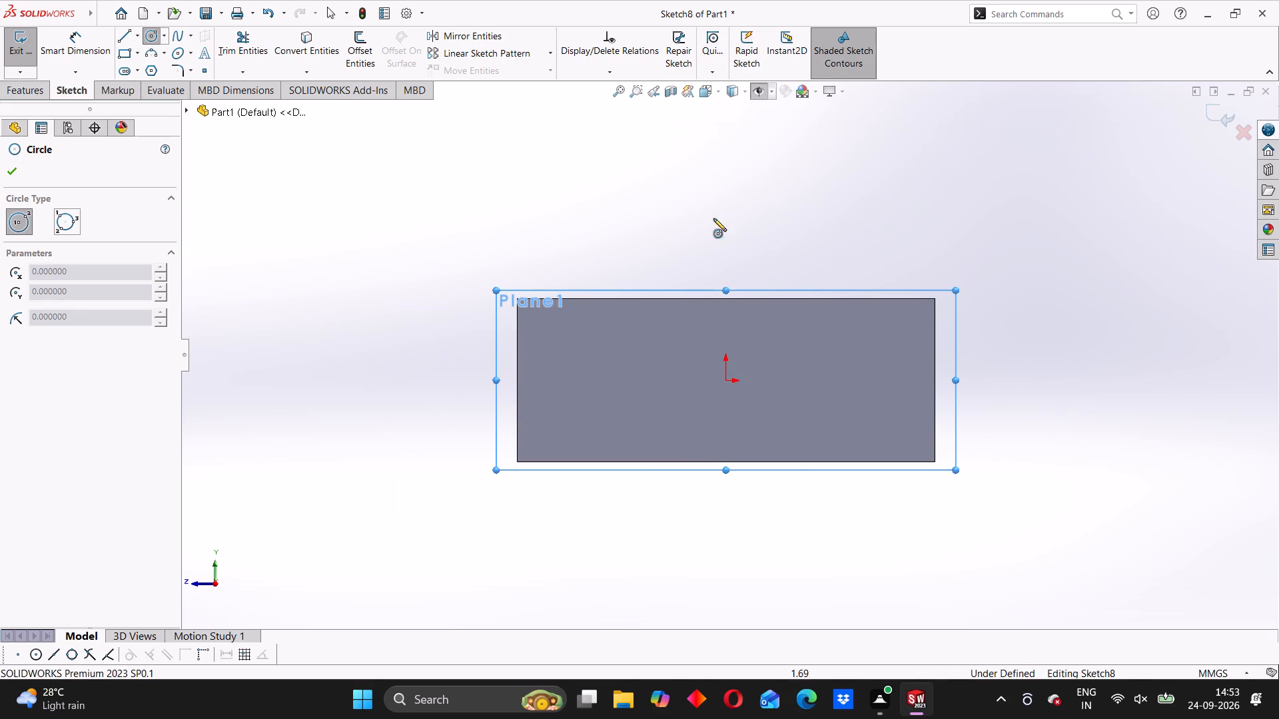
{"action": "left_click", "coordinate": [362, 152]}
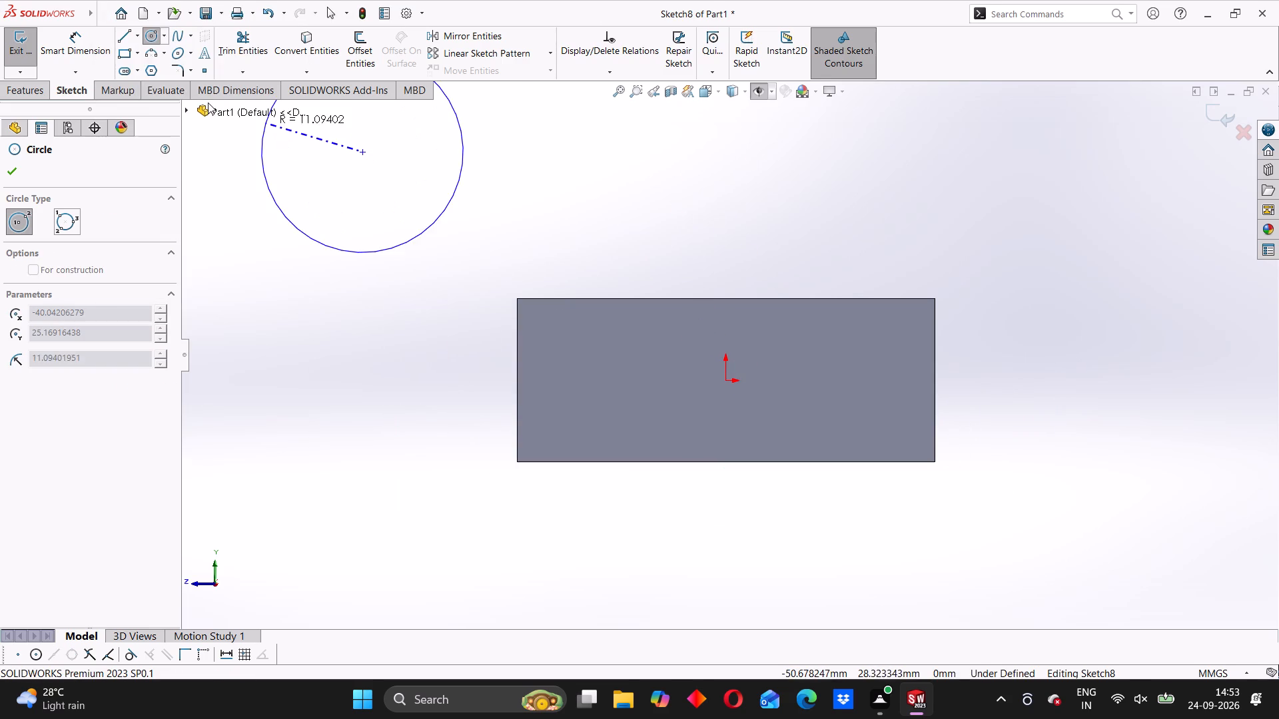
Sketch a corner rectangle about 47 × 24 mm just above the block's end profile.
{"action": "left_click", "coordinate": [129, 49]}
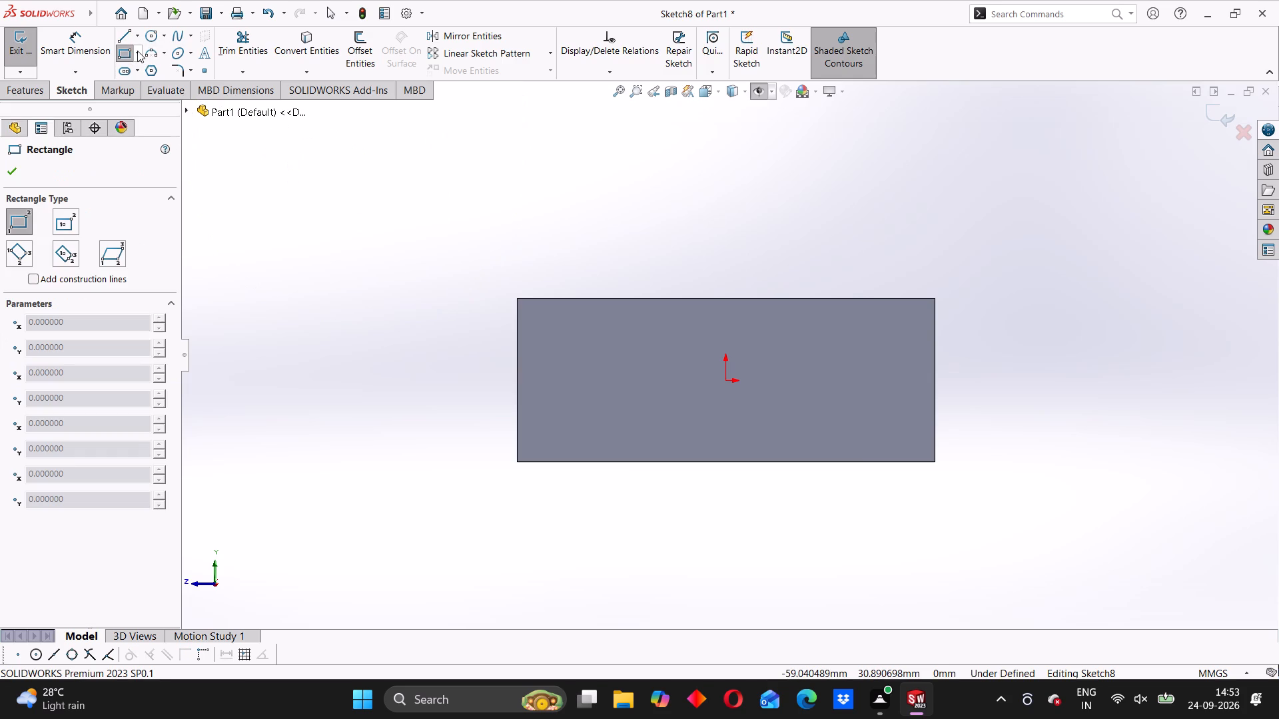
{"action": "left_click", "coordinate": [137, 51]}
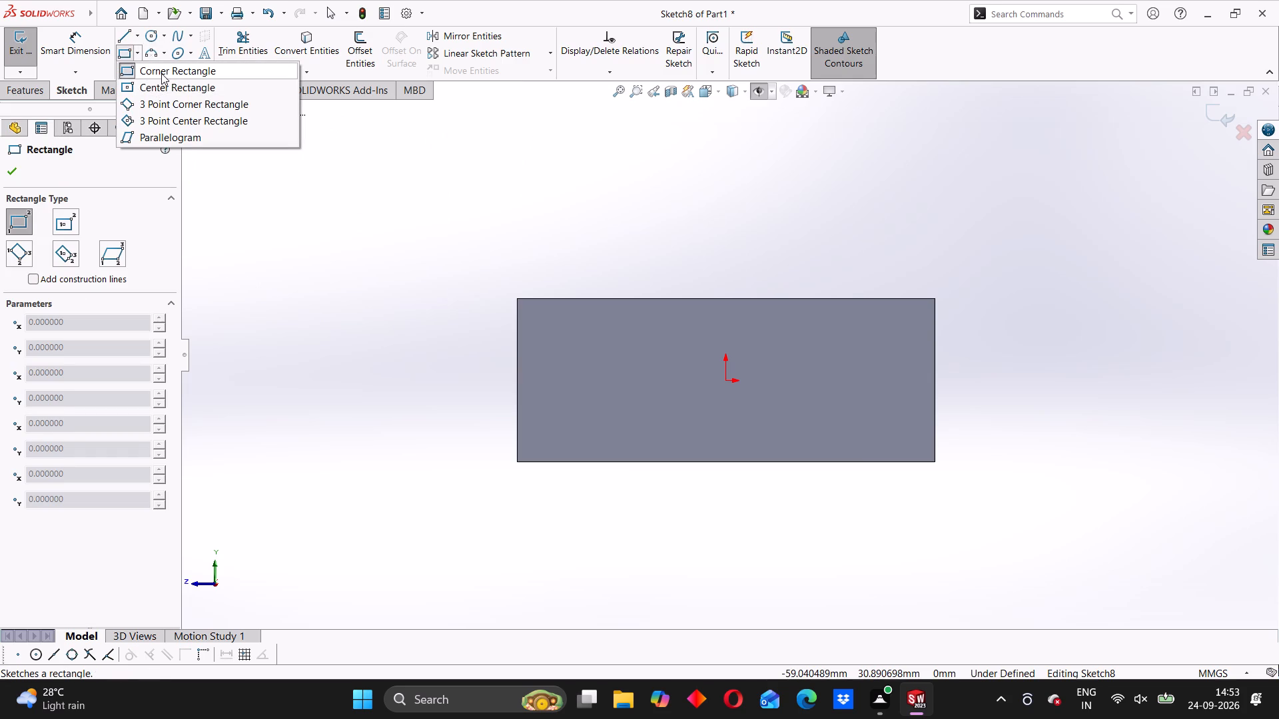
{"action": "left_click", "coordinate": [164, 85]}
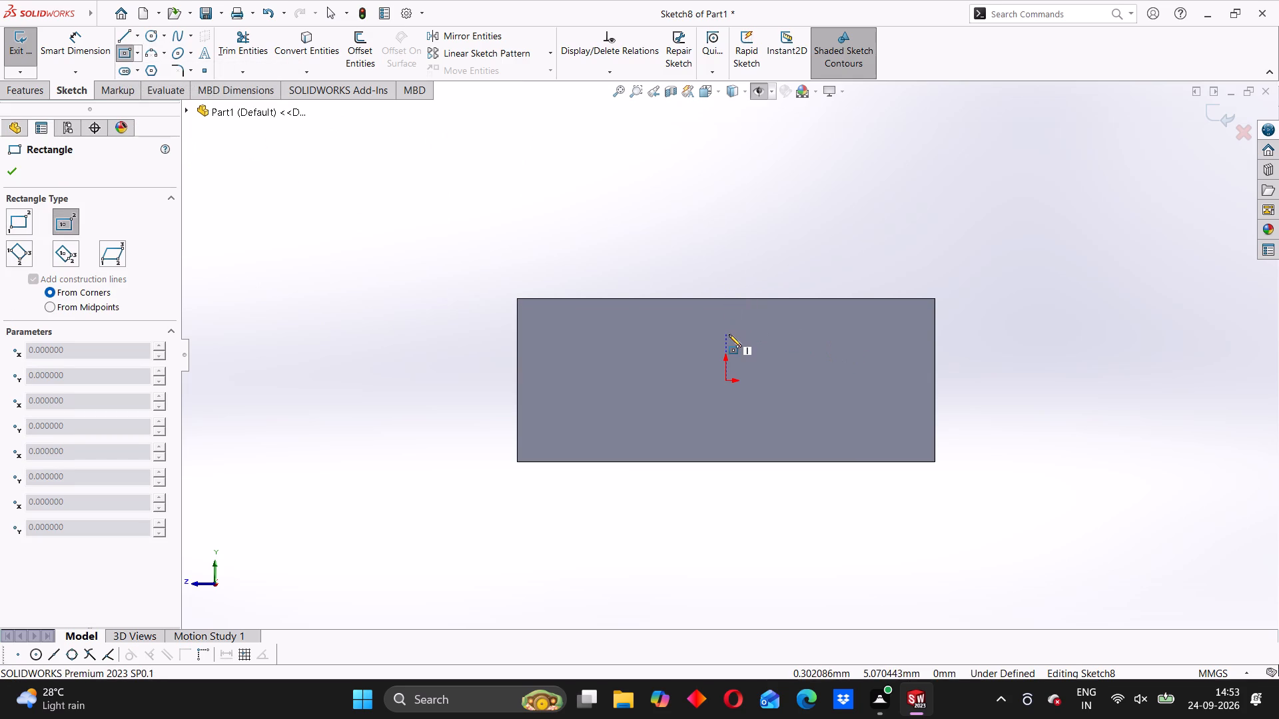
{"action": "left_click", "coordinate": [139, 56]}
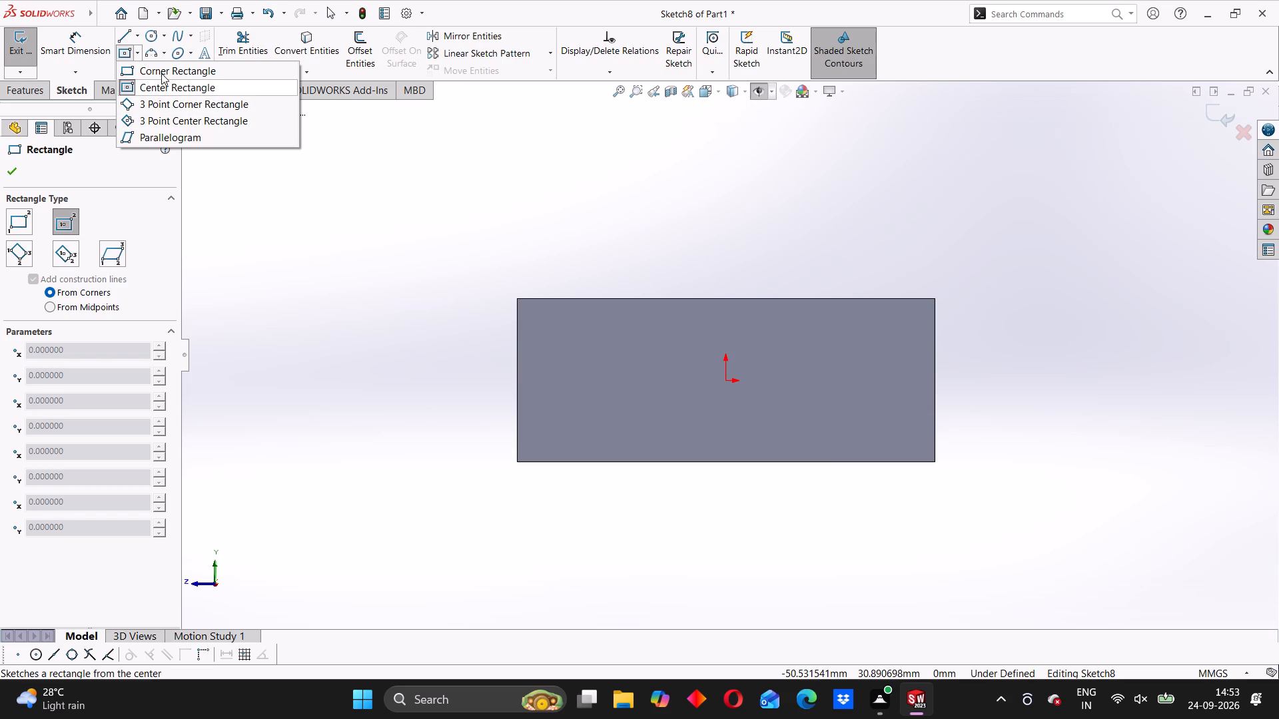
{"action": "left_click", "coordinate": [164, 70]}
{"action": "scroll", "coordinate": [579, 174], "scroll_direction": "up", "scroll_amount": 2}
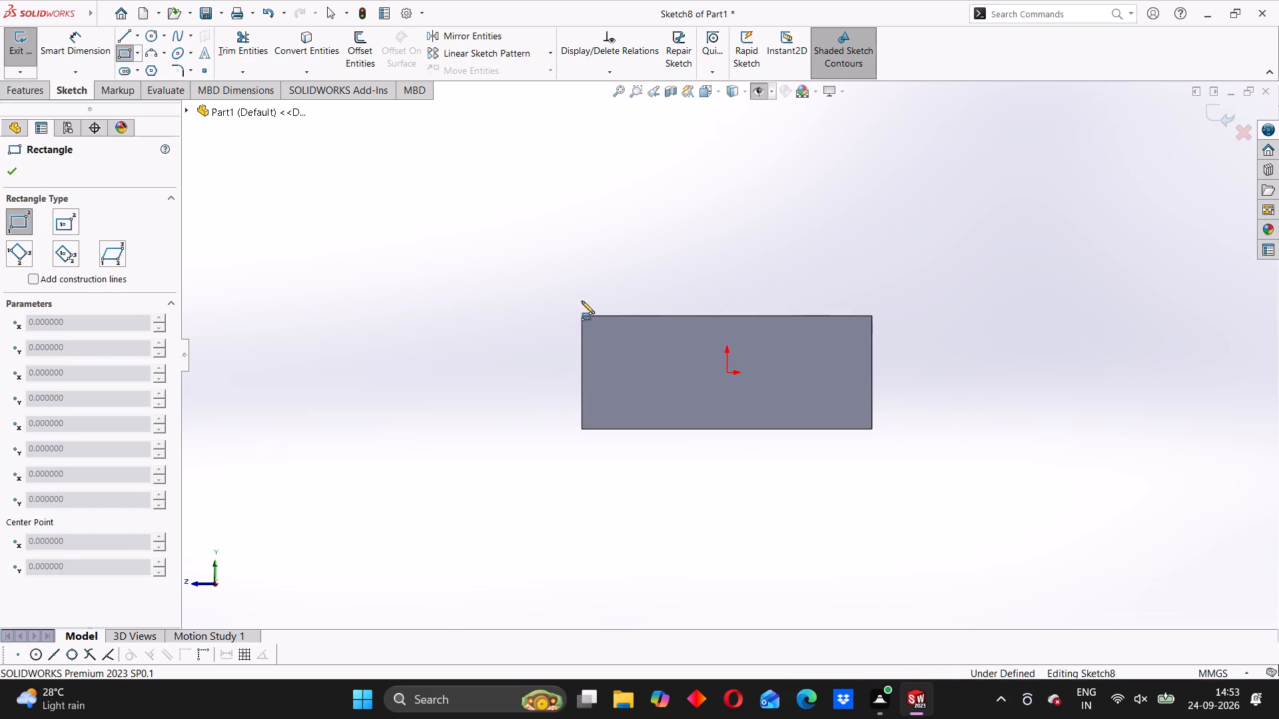
{"action": "left_click", "coordinate": [578, 155]}
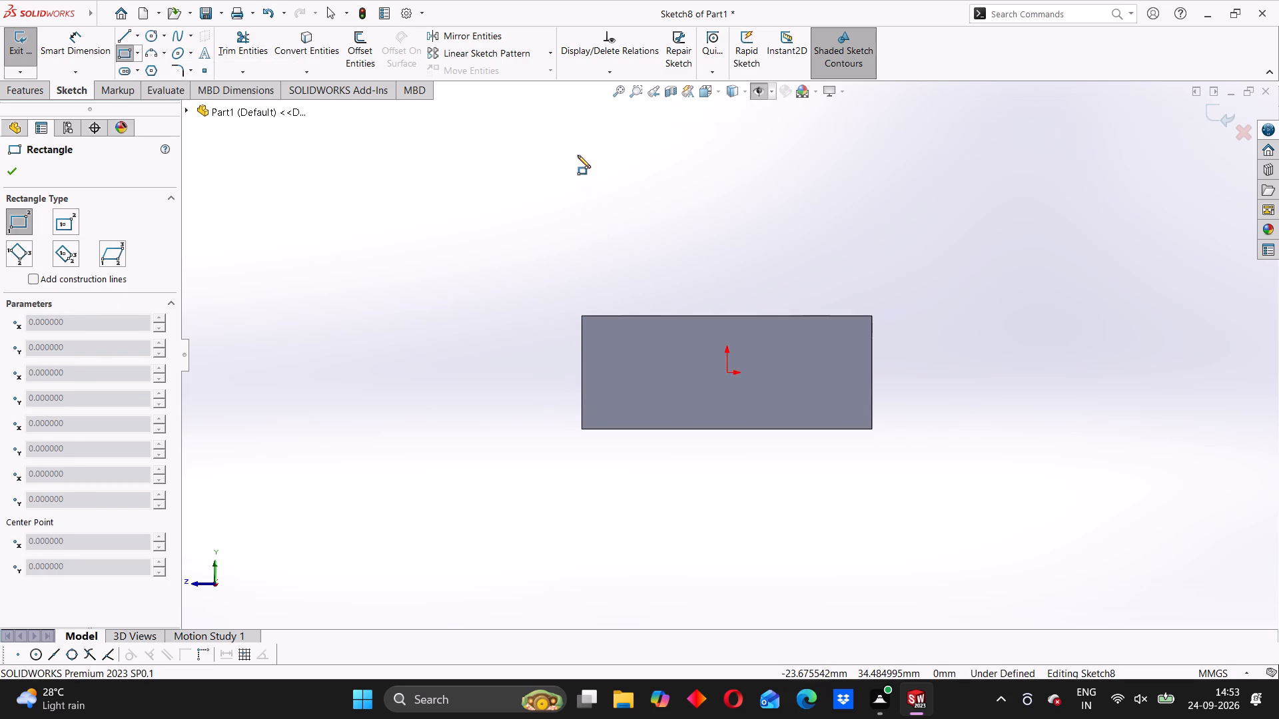
{"action": "left_click", "coordinate": [873, 306]}
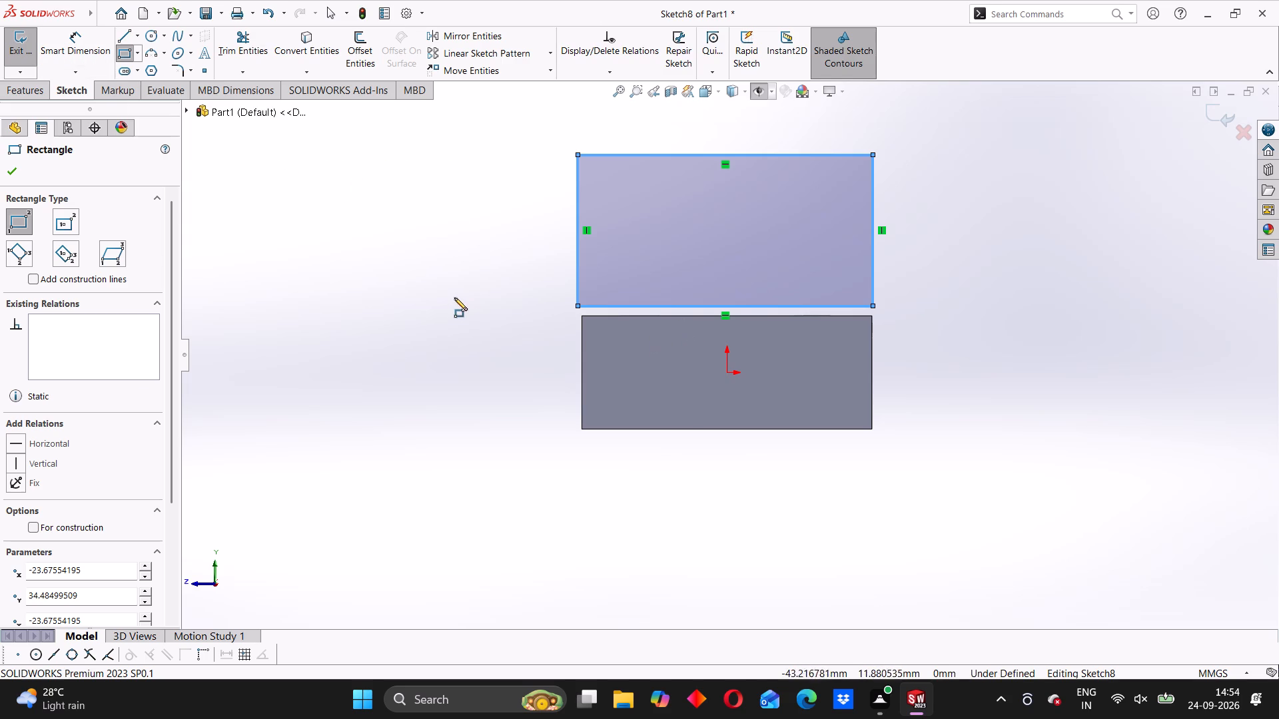
{"action": "left_click", "coordinate": [454, 297]}
{"action": "right_click", "coordinate": [412, 272]}
{"action": "left_click", "coordinate": [459, 278]}
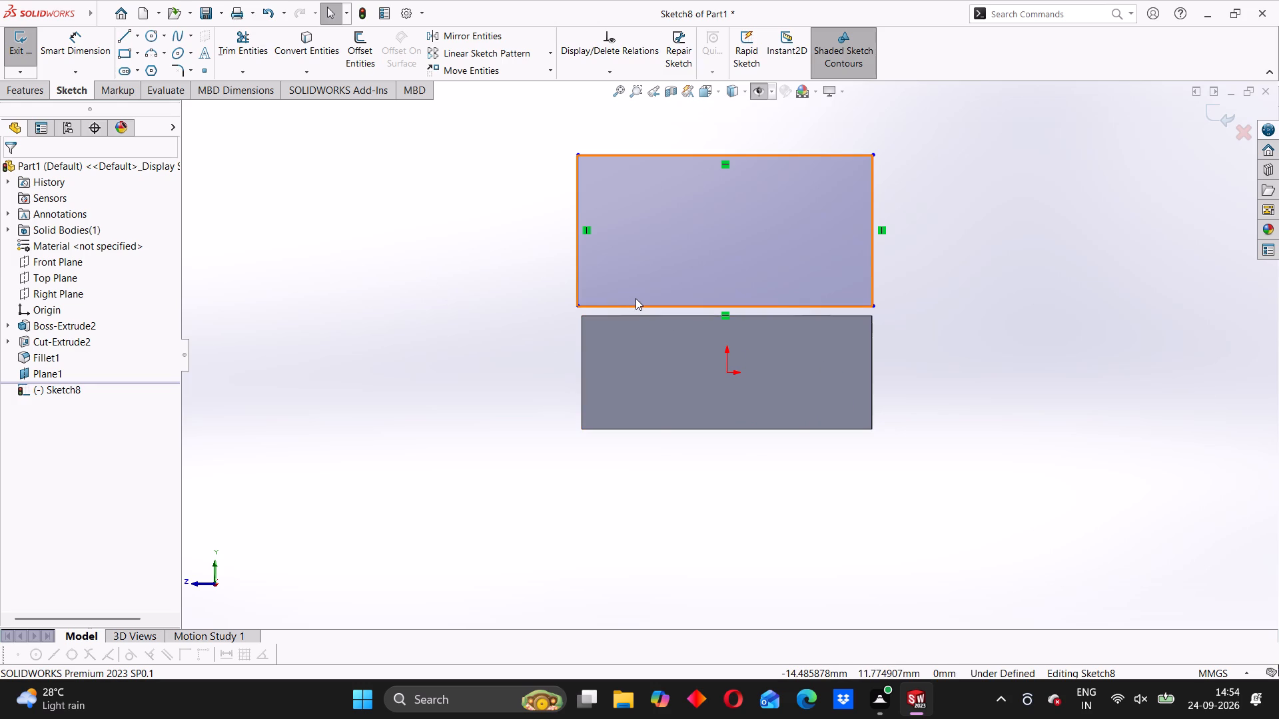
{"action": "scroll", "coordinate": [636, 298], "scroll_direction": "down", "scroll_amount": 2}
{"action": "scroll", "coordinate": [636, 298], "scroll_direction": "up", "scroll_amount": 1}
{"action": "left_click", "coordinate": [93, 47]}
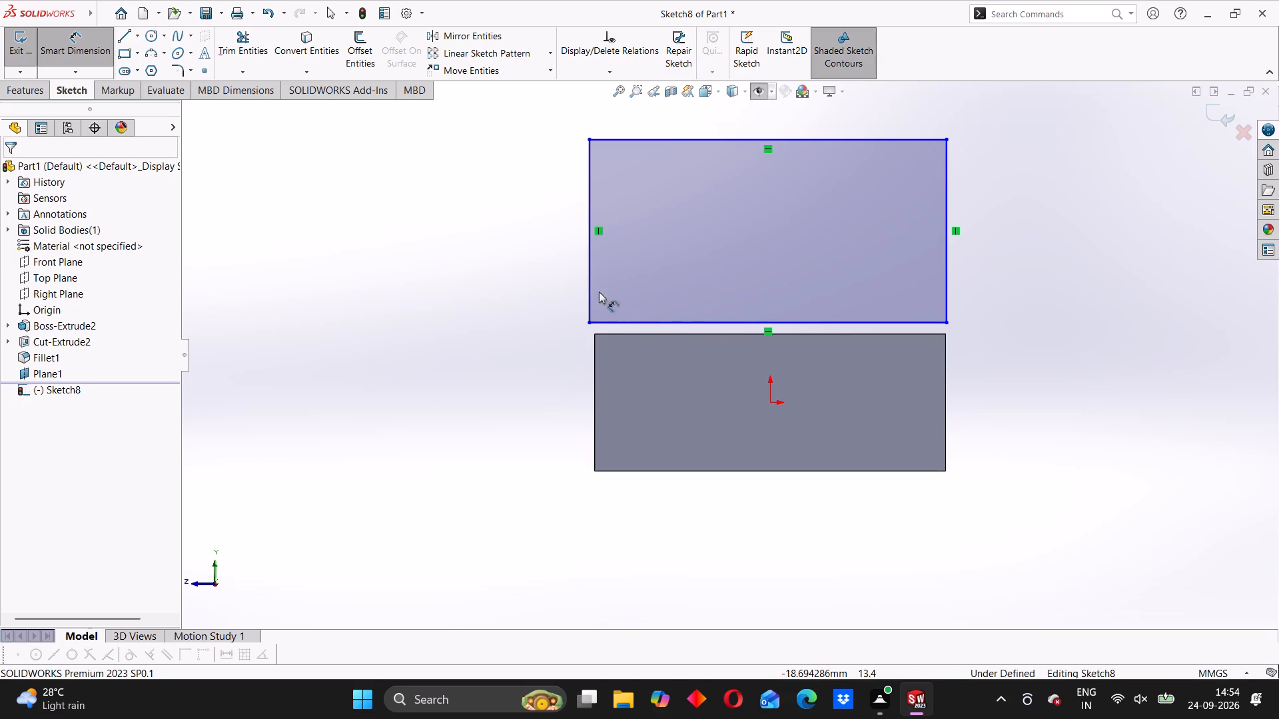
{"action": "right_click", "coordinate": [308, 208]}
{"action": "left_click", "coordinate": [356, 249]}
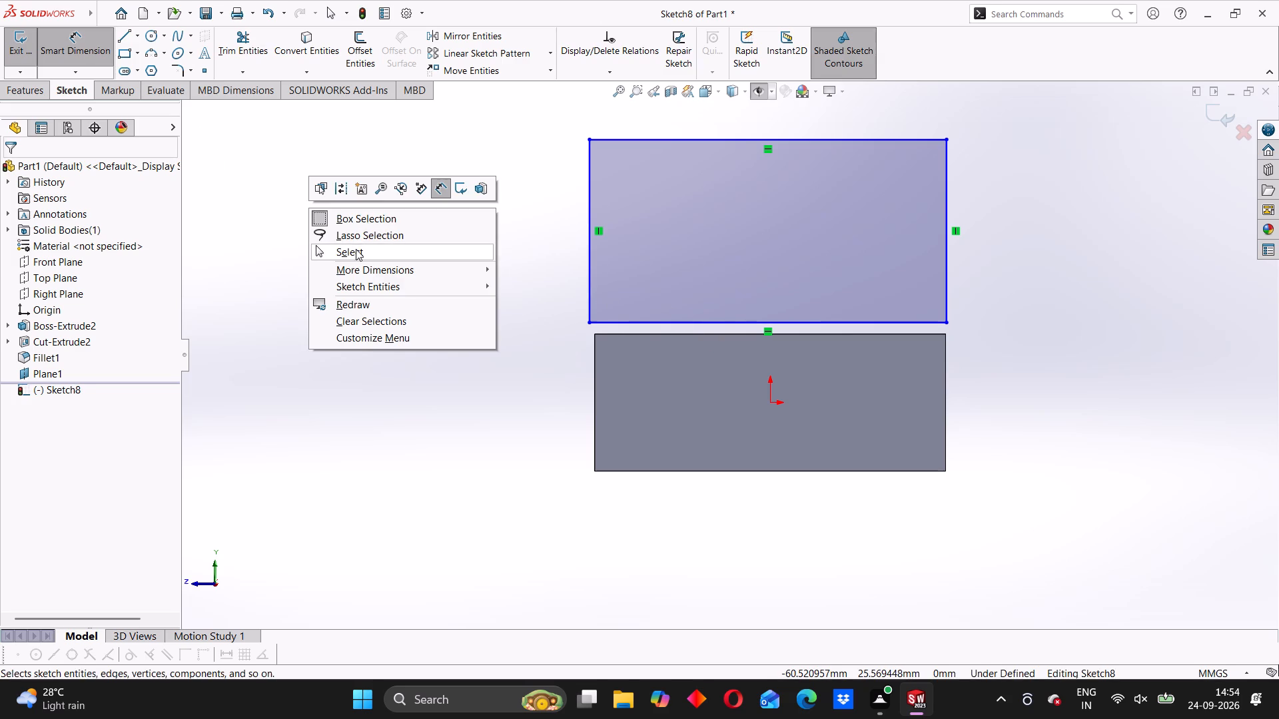
Stretch the rectangle's lower edge down into the block to about 29 mm tall and bring its left side in line with the block's side.
{"action": "left_click_drag", "start_coordinate": [634, 325], "coordinate": [639, 359]}
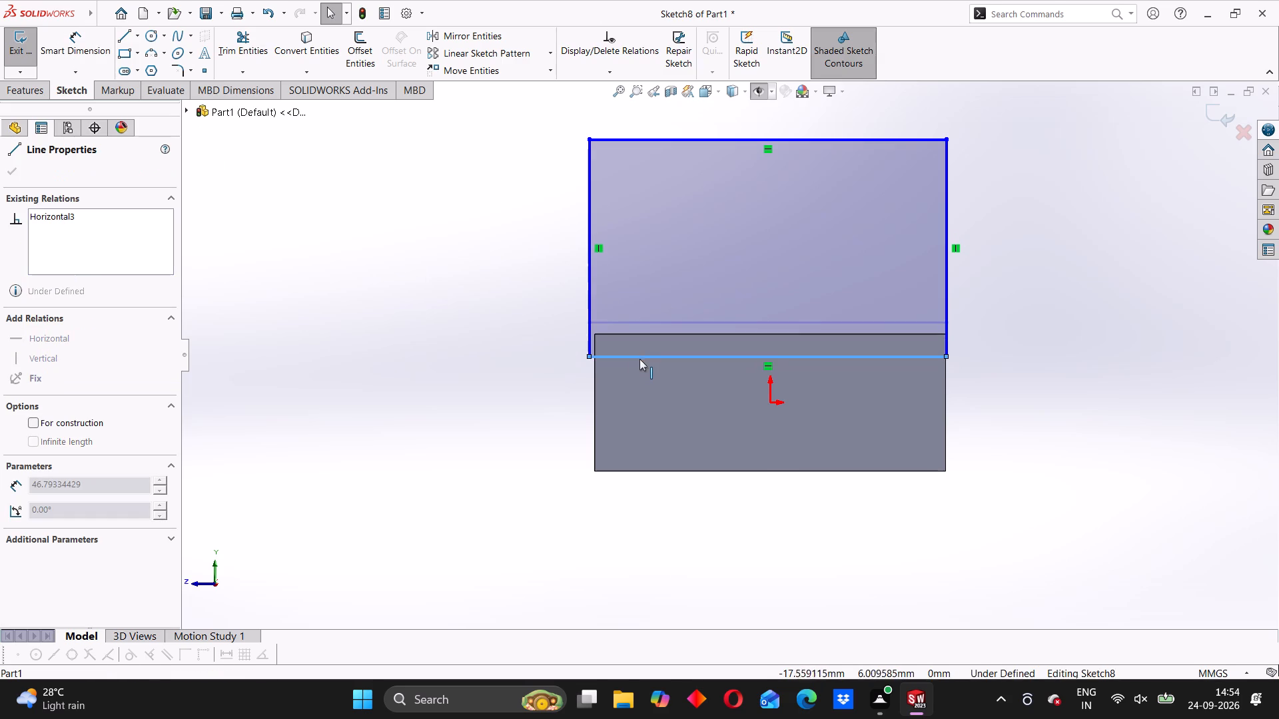
{"action": "left_click_drag", "start_coordinate": [639, 359], "coordinate": [641, 359]}
{"action": "left_click_drag", "start_coordinate": [586, 356], "coordinate": [591, 358]}
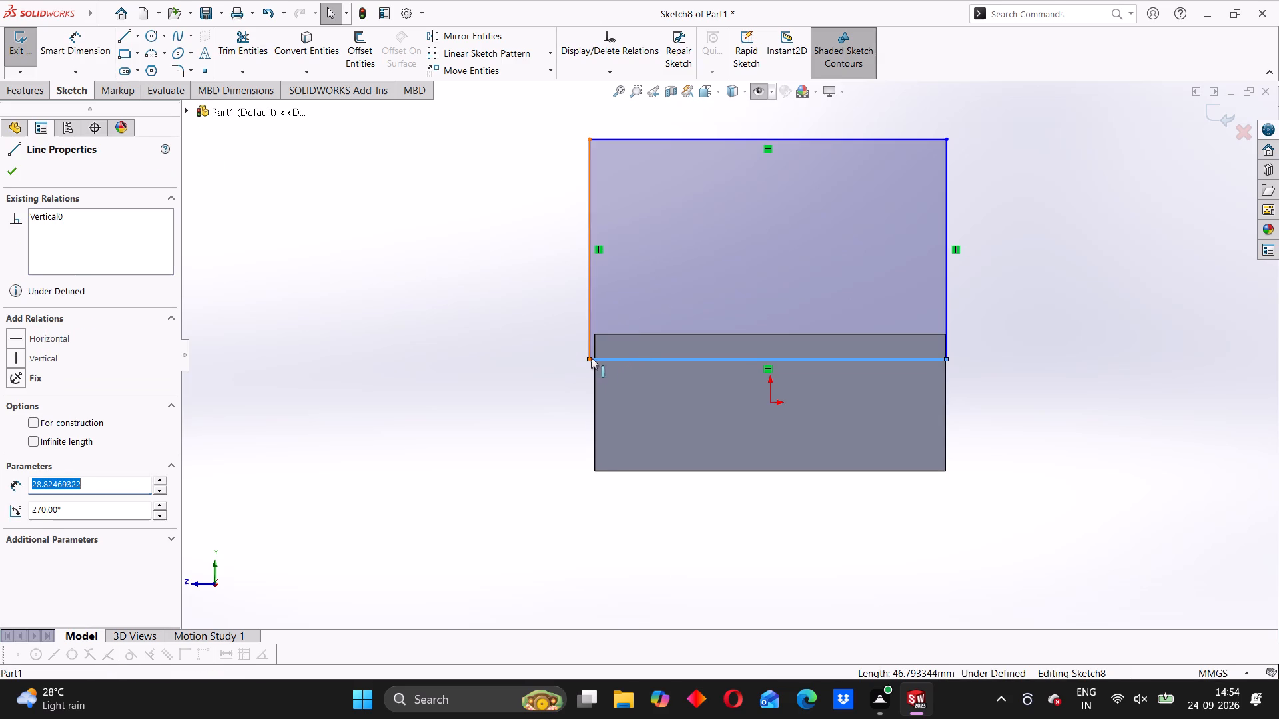
{"action": "left_click_drag", "start_coordinate": [591, 358], "coordinate": [596, 369]}
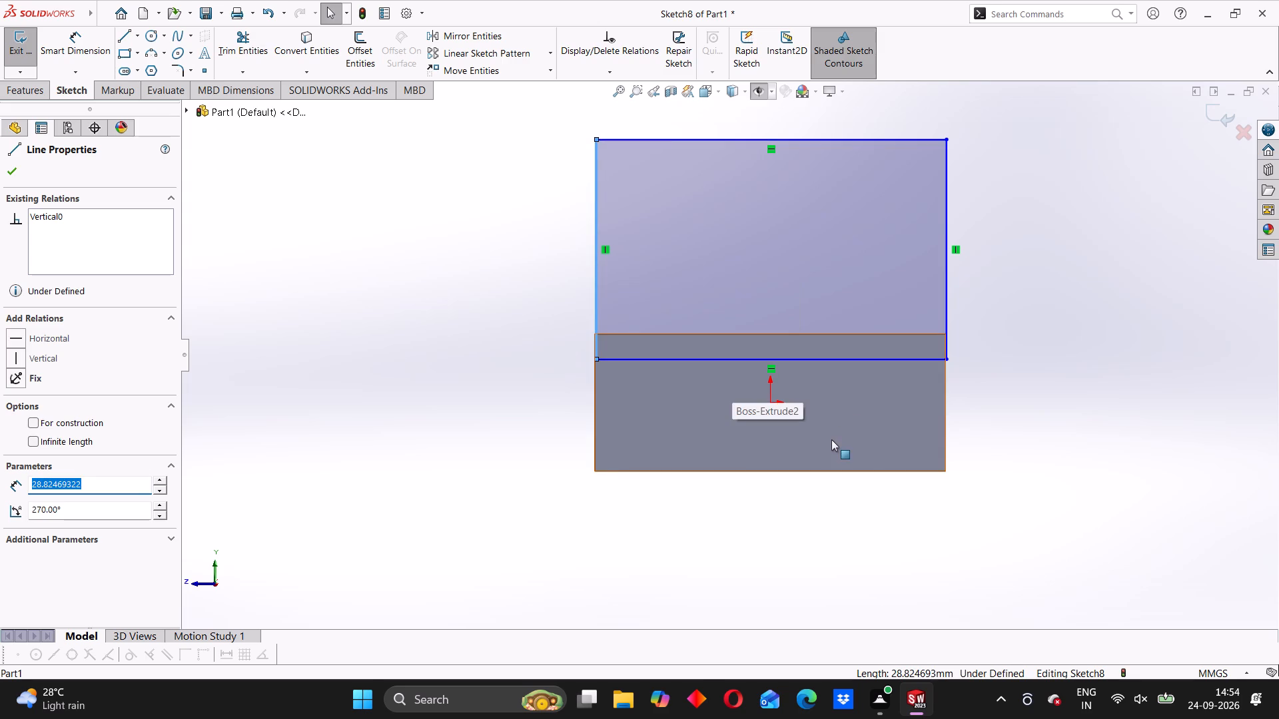
{"action": "scroll", "coordinate": [778, 427], "scroll_direction": "down", "scroll_amount": 1}
{"action": "scroll", "coordinate": [798, 370], "scroll_direction": "up", "scroll_amount": 2}
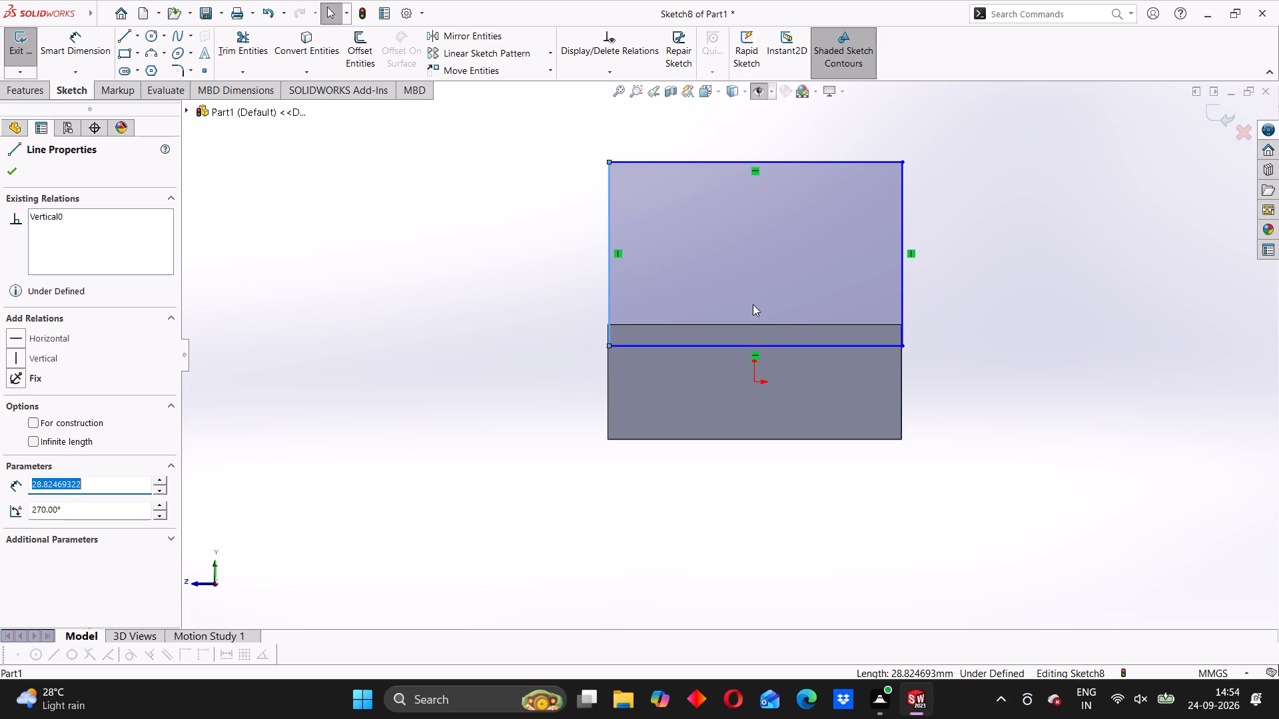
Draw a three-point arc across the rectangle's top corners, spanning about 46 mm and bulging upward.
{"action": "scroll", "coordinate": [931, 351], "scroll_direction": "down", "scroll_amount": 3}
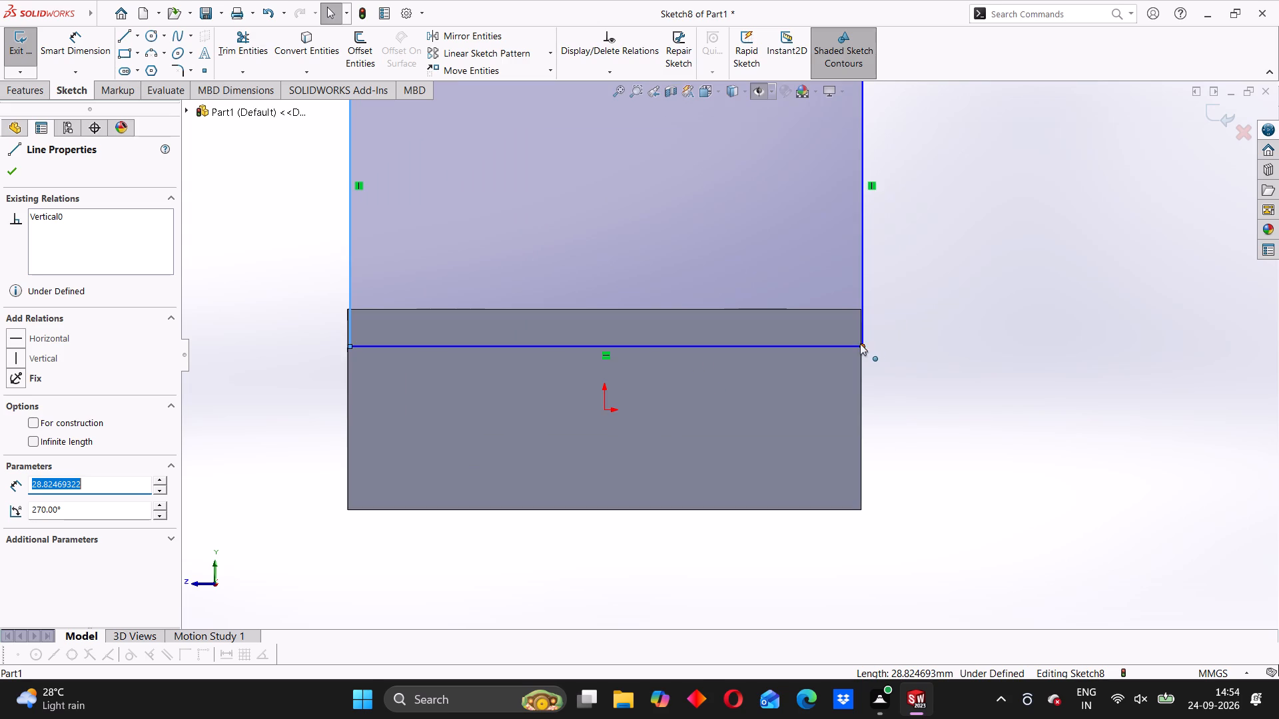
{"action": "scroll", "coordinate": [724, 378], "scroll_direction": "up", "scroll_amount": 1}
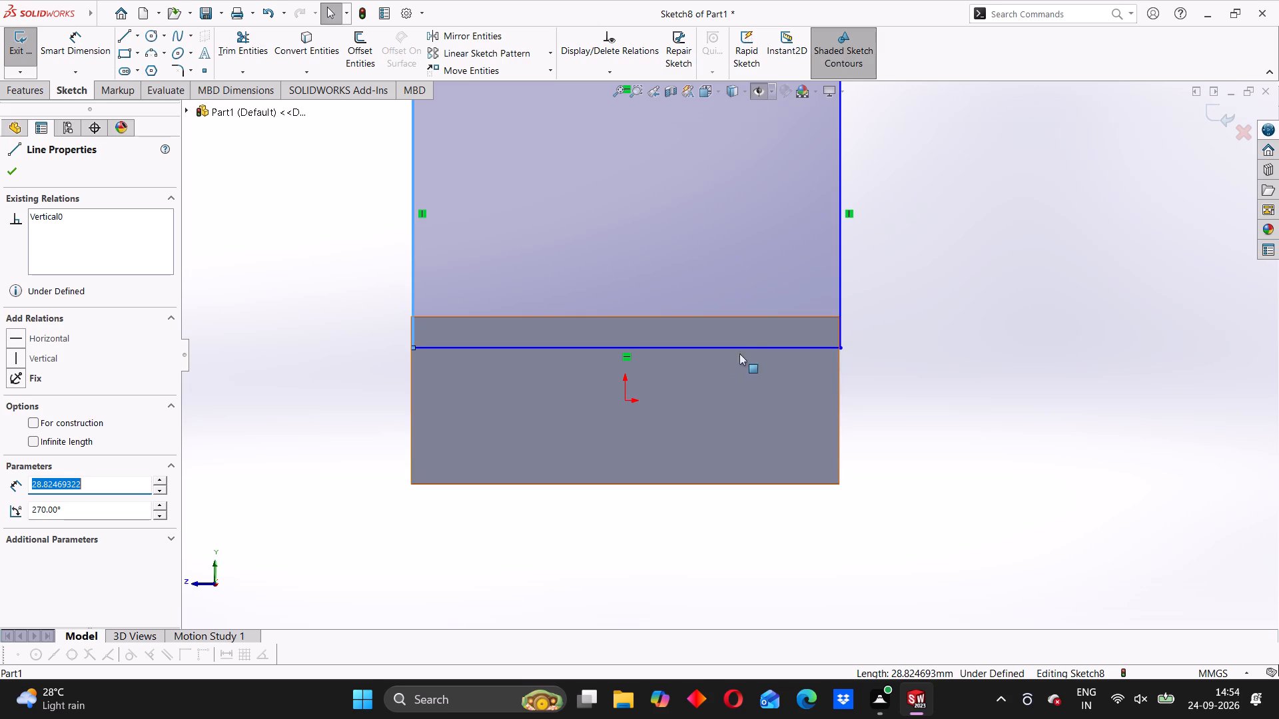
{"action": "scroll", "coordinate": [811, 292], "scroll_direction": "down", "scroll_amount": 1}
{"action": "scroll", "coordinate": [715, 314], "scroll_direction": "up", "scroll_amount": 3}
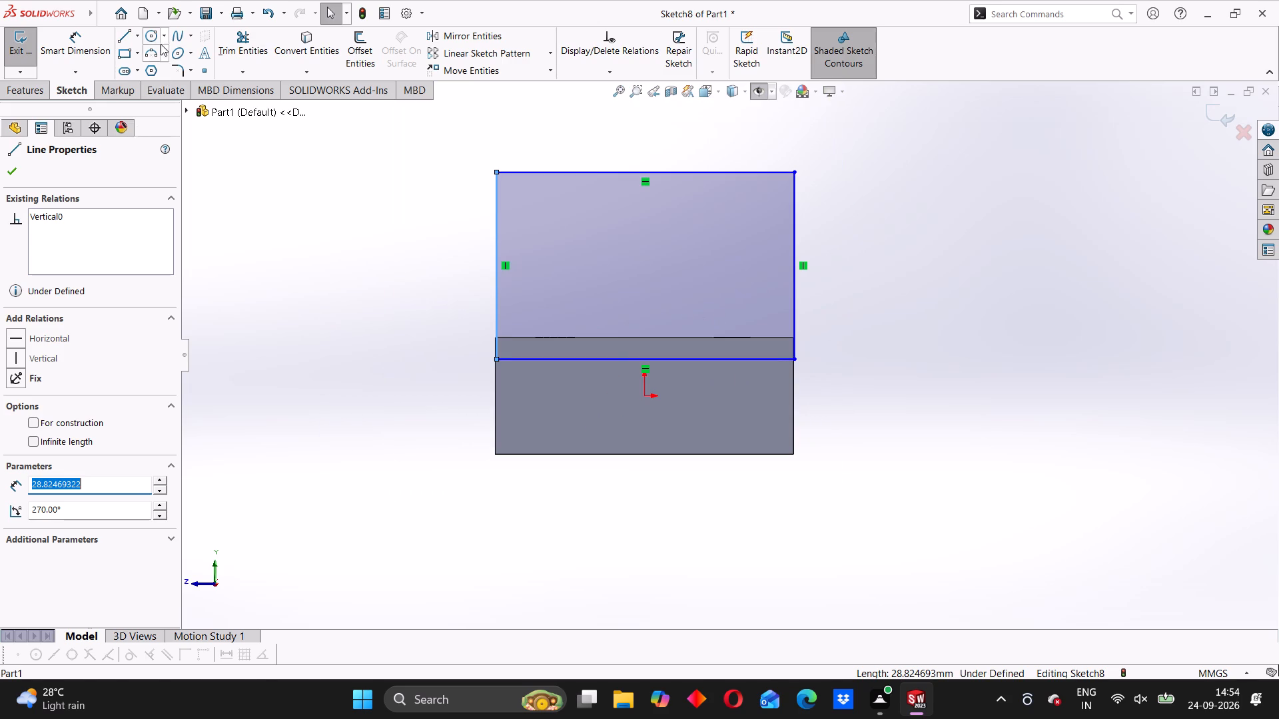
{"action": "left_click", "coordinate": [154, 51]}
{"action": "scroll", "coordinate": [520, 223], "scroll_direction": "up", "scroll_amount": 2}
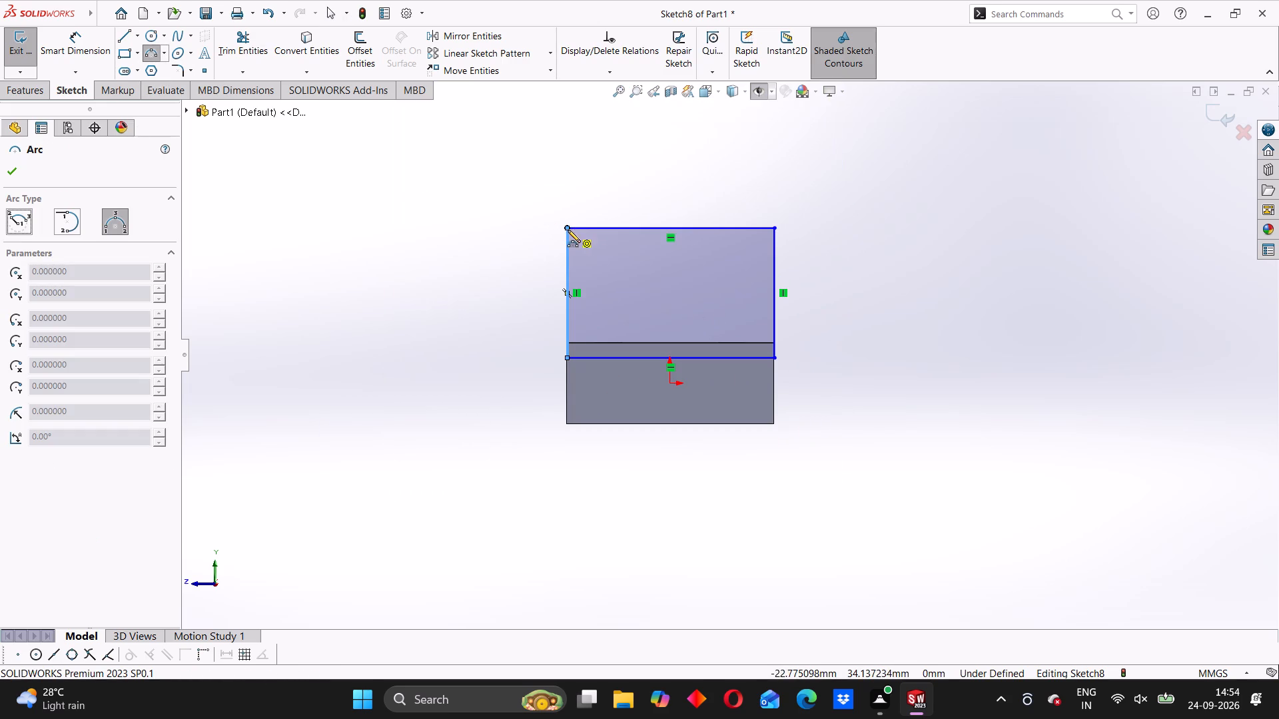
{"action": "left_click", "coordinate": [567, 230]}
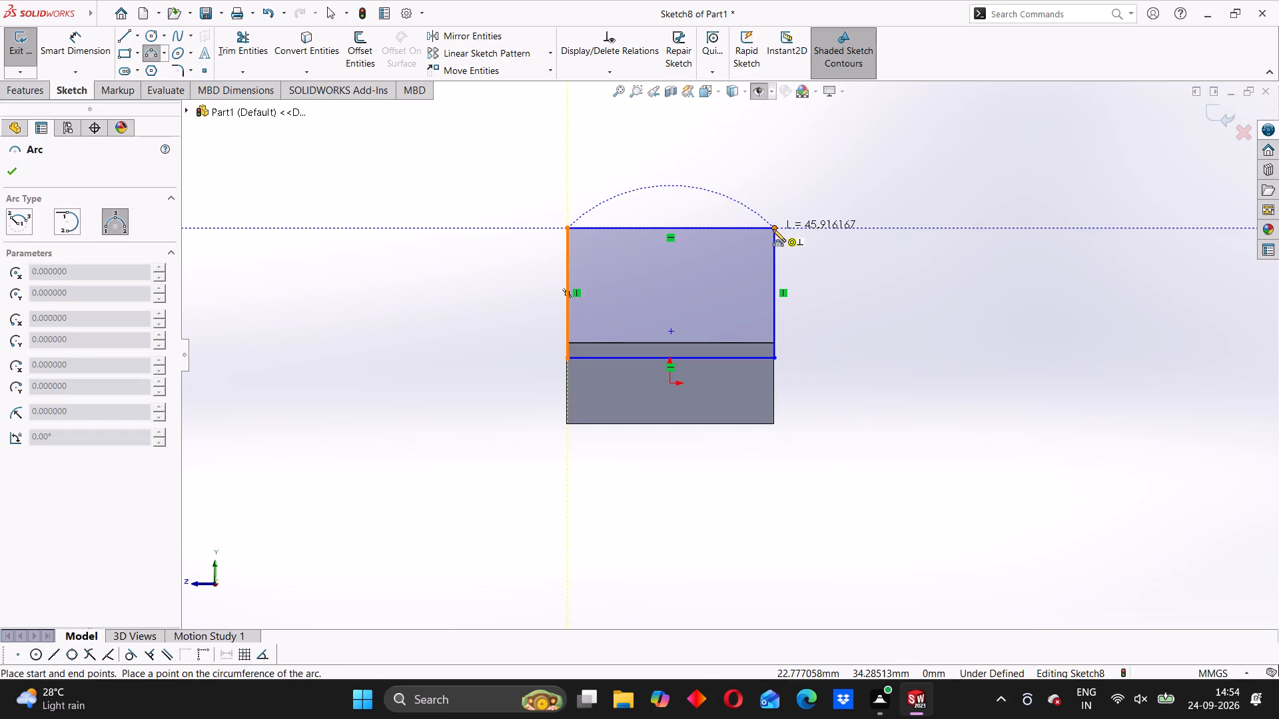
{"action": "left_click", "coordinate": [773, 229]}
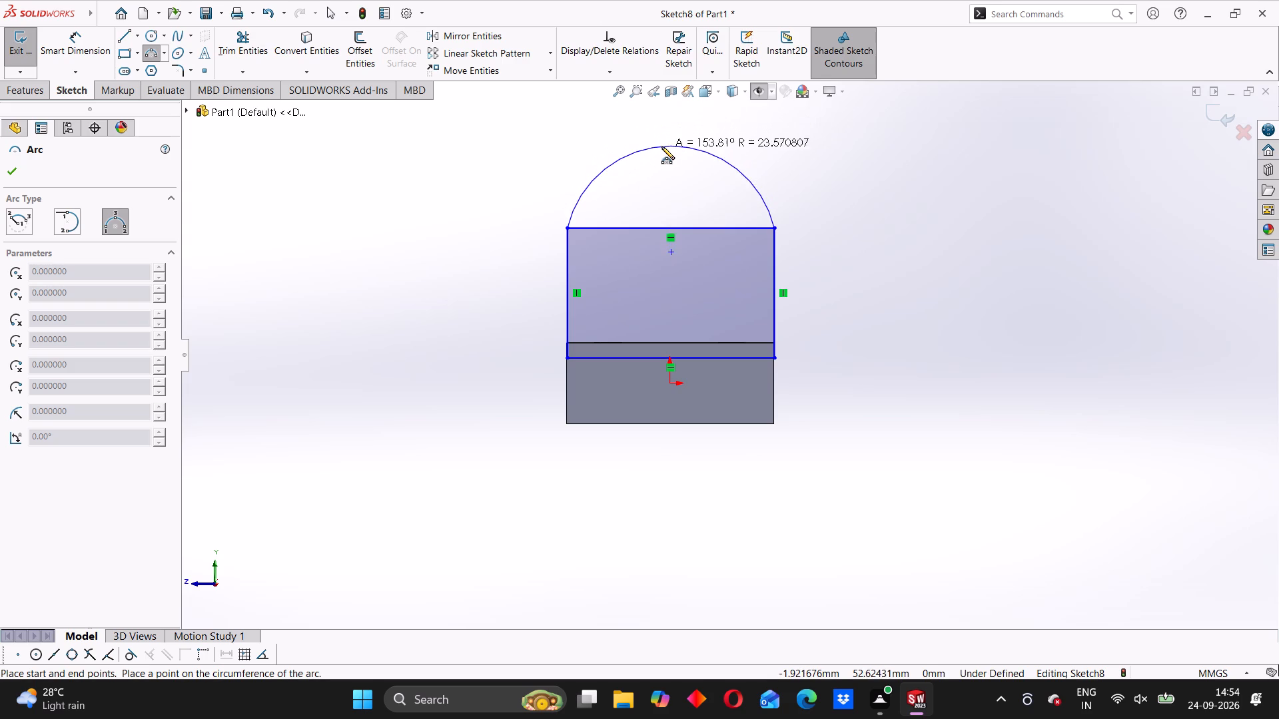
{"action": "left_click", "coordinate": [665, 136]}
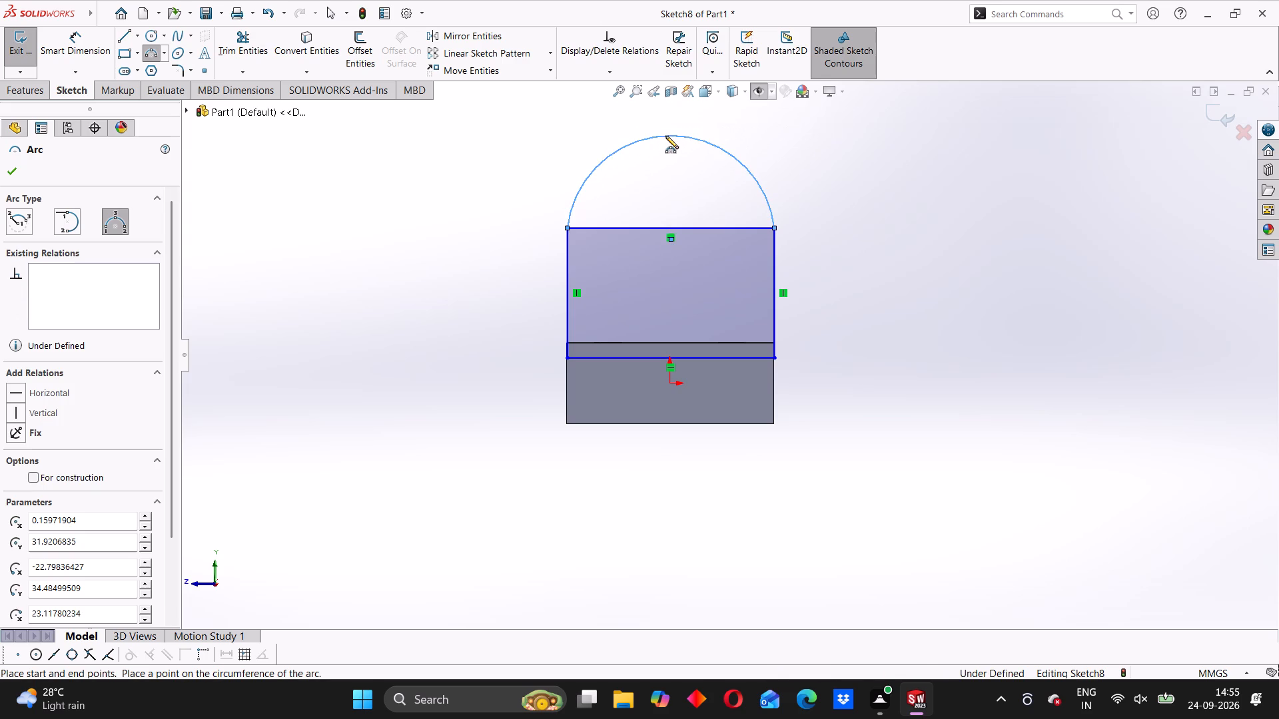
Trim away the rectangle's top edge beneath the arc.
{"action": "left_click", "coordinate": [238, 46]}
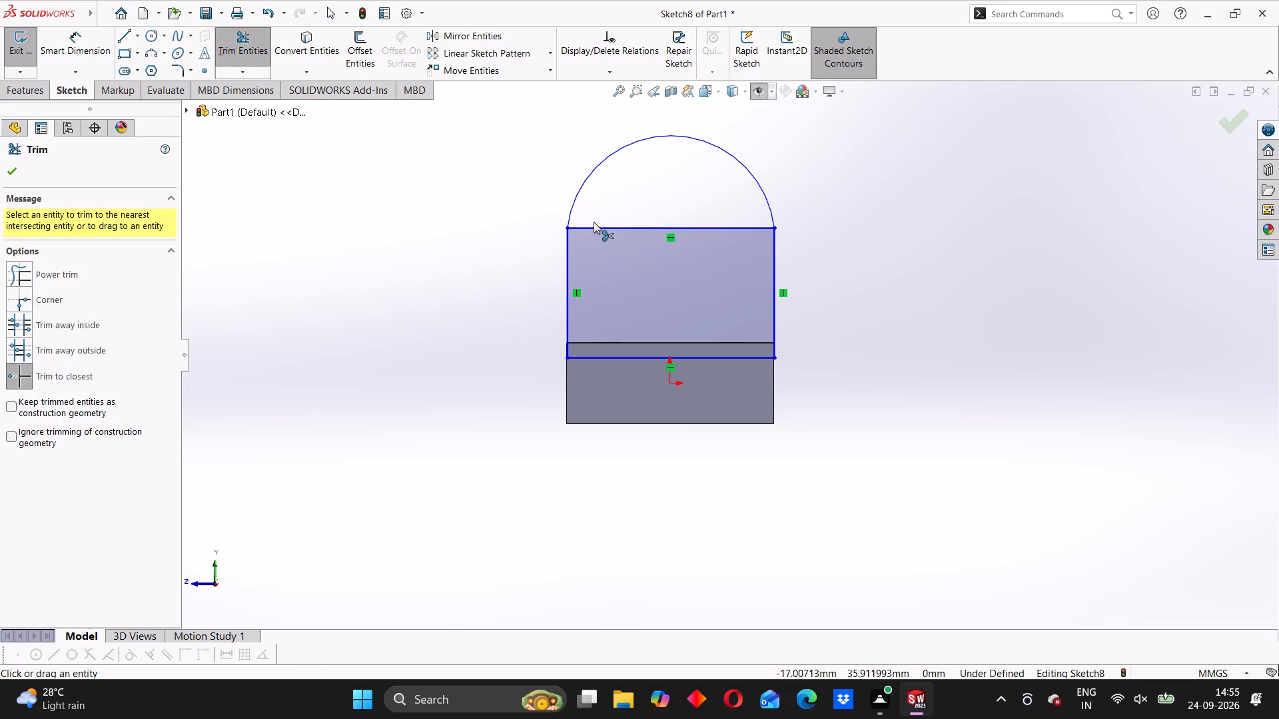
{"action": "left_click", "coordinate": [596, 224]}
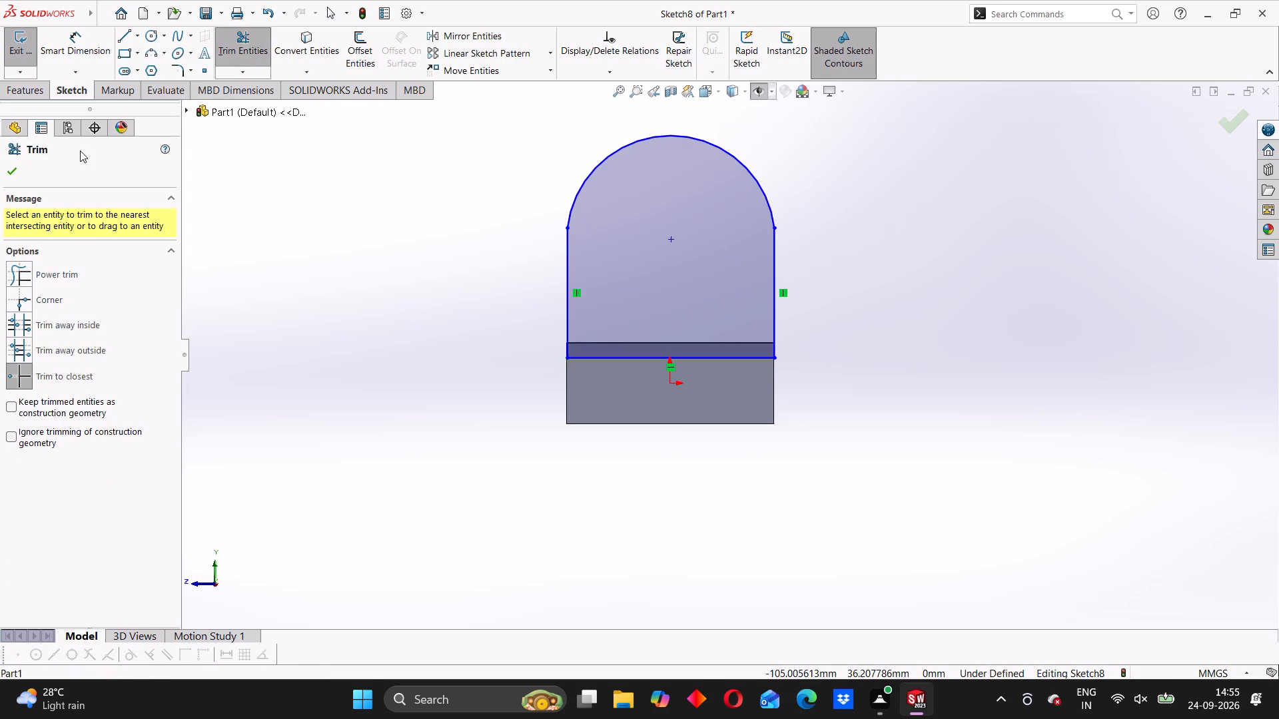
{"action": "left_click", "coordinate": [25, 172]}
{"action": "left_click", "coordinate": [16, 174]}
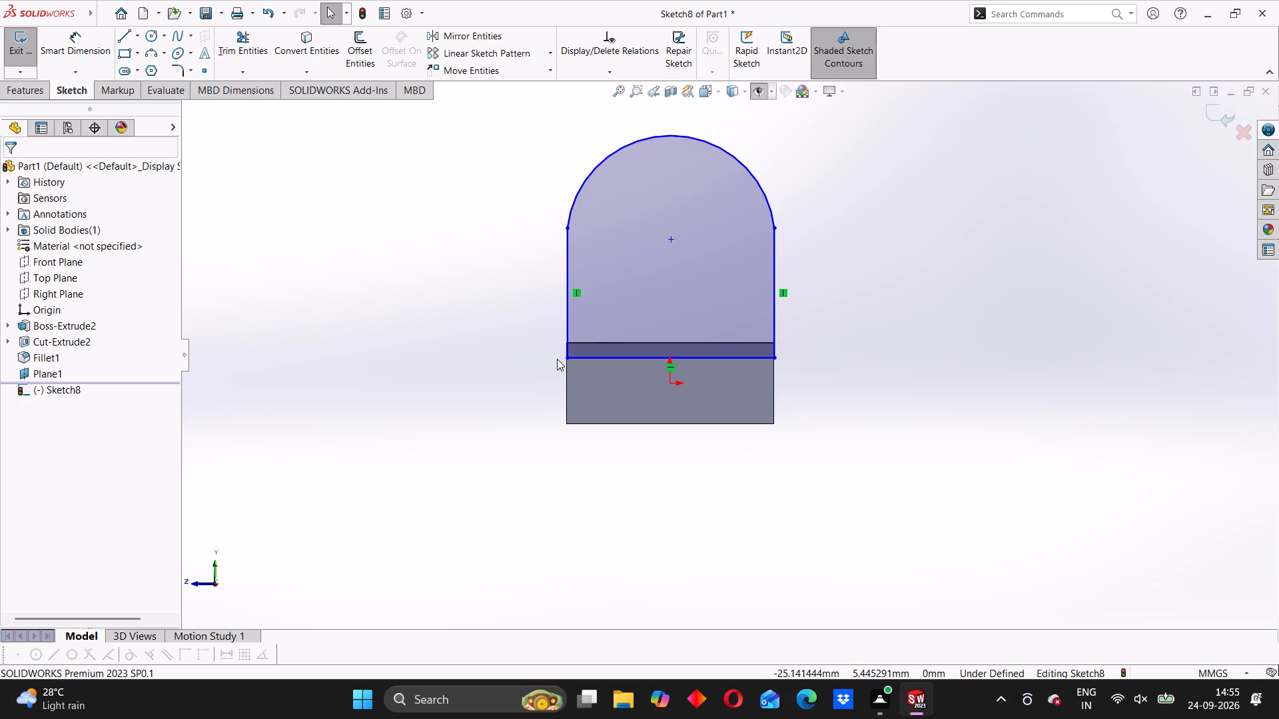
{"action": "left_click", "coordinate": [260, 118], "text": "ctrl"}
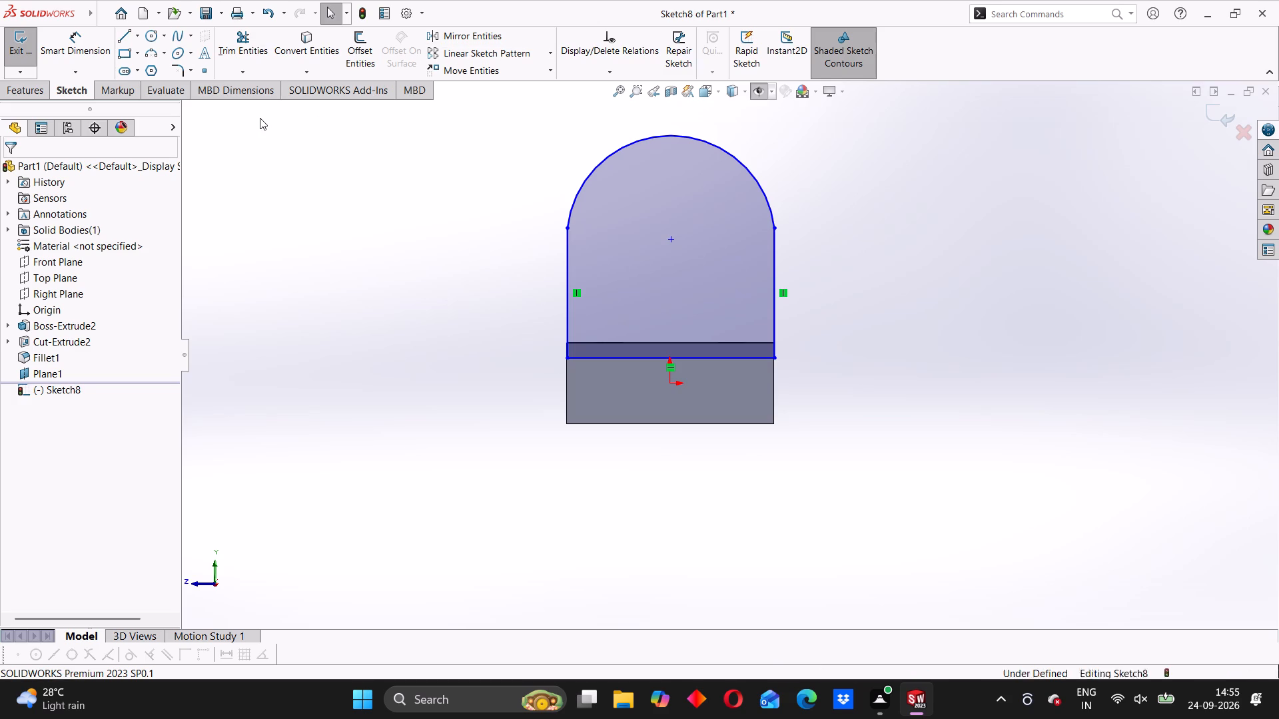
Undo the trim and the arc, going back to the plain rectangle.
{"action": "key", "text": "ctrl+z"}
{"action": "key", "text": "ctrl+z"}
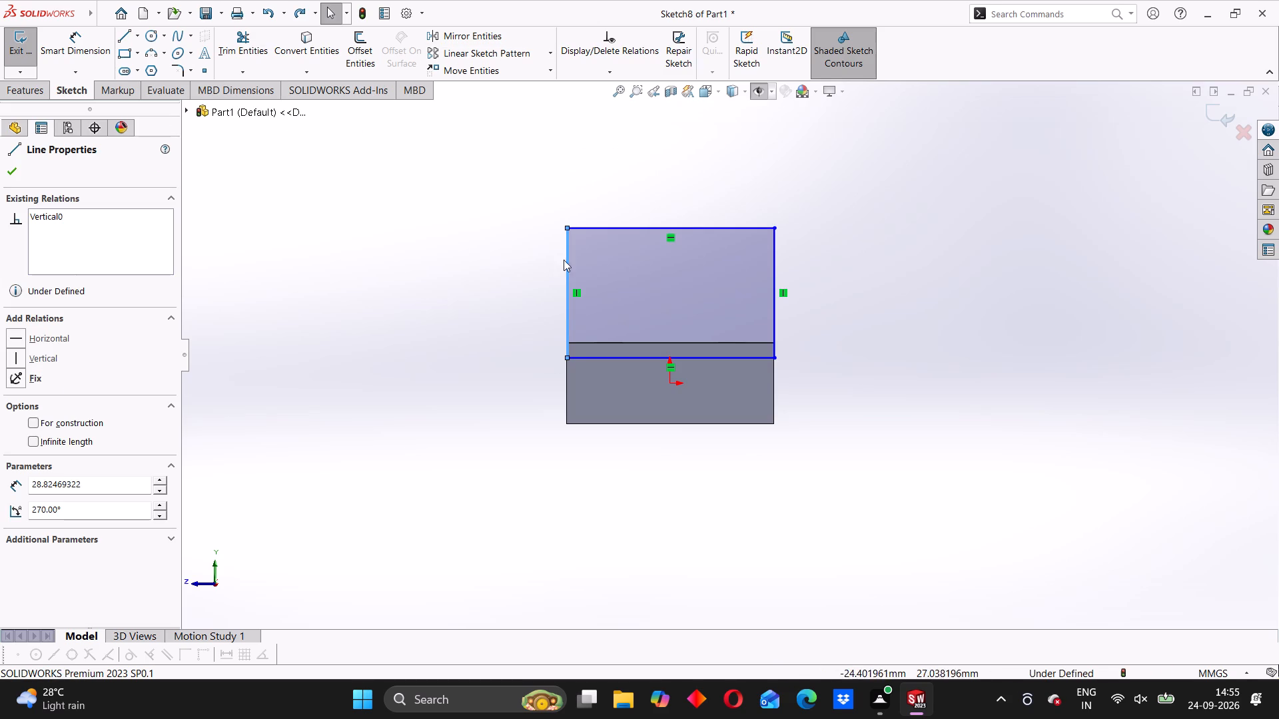
Make both vertical sides of the rectangle collinear with the block's corresponding side edges.
{"action": "left_click", "coordinate": [566, 385], "text": "ctrl"}
{"action": "left_click", "coordinate": [17, 405]}
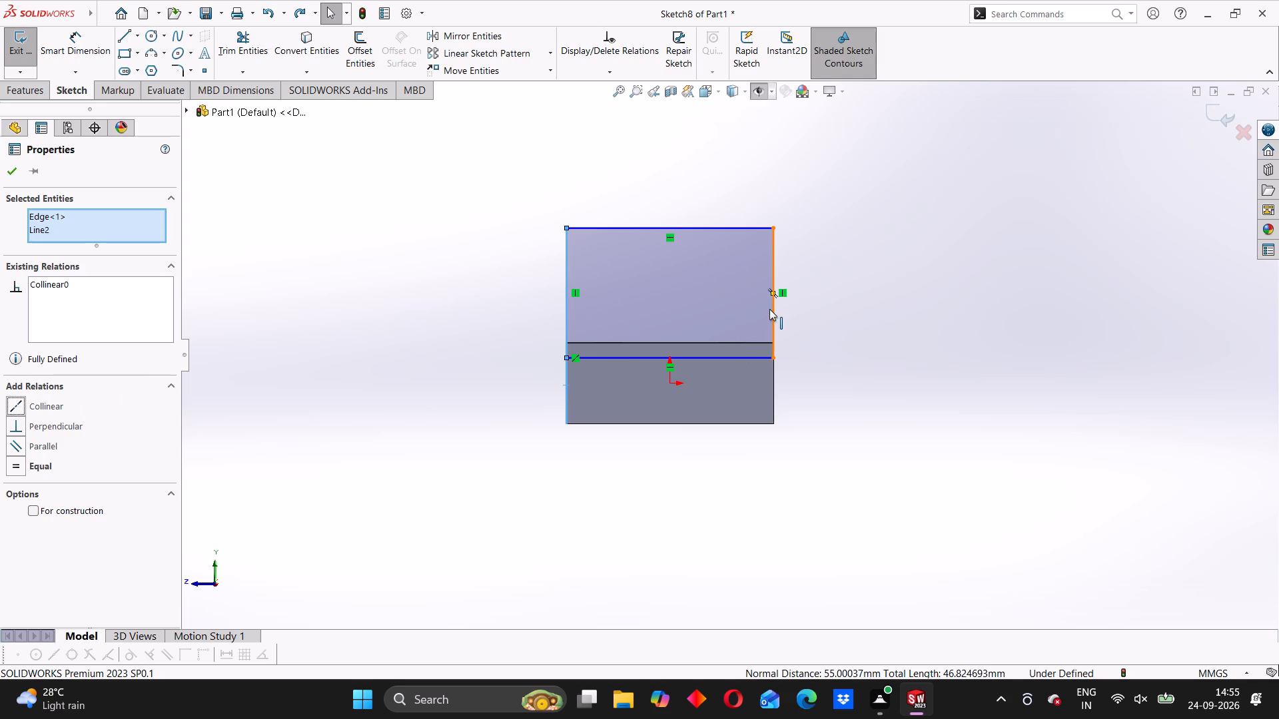
{"action": "left_click", "coordinate": [5, 170]}
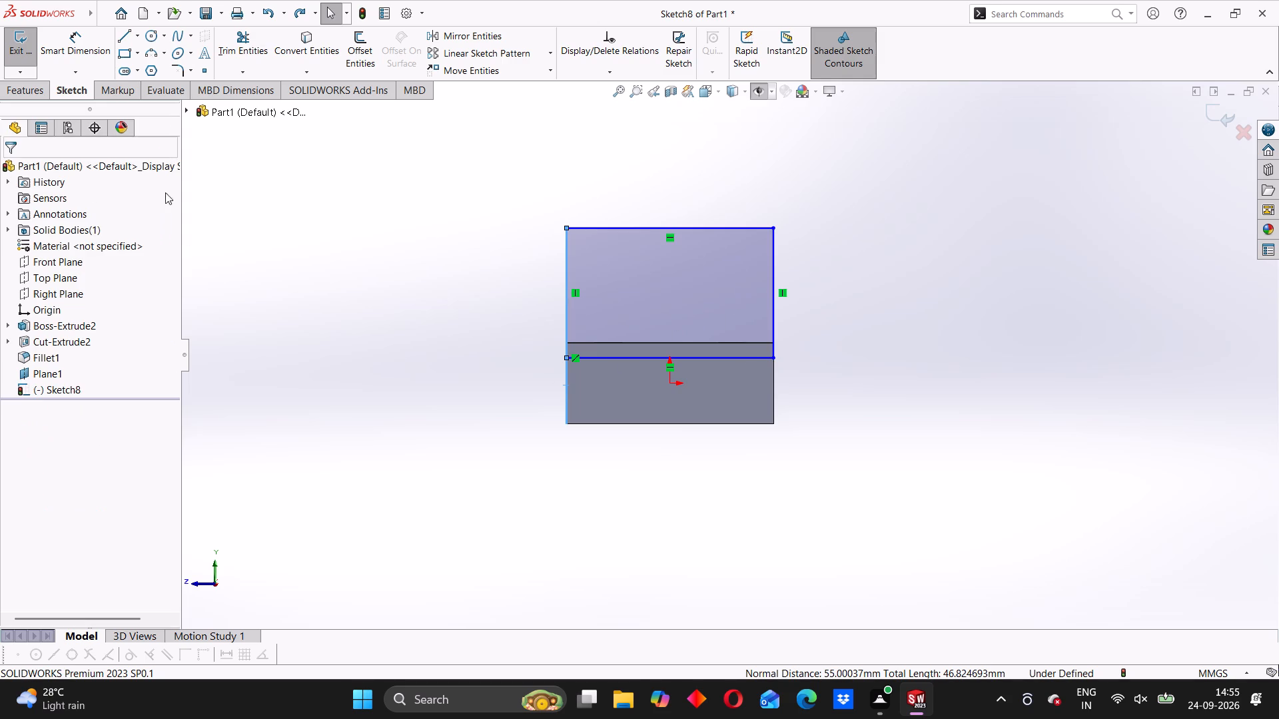
{"action": "left_click", "coordinate": [774, 316]}
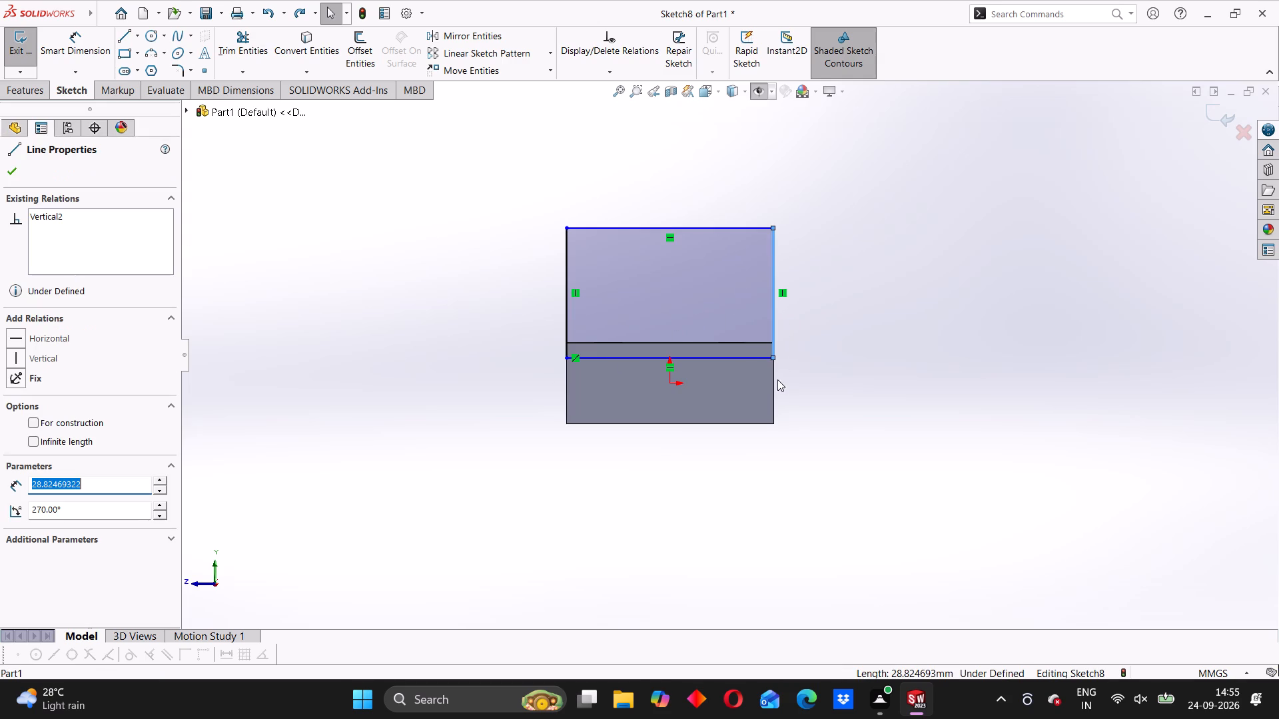
{"action": "left_click", "coordinate": [773, 388], "text": "ctrl"}
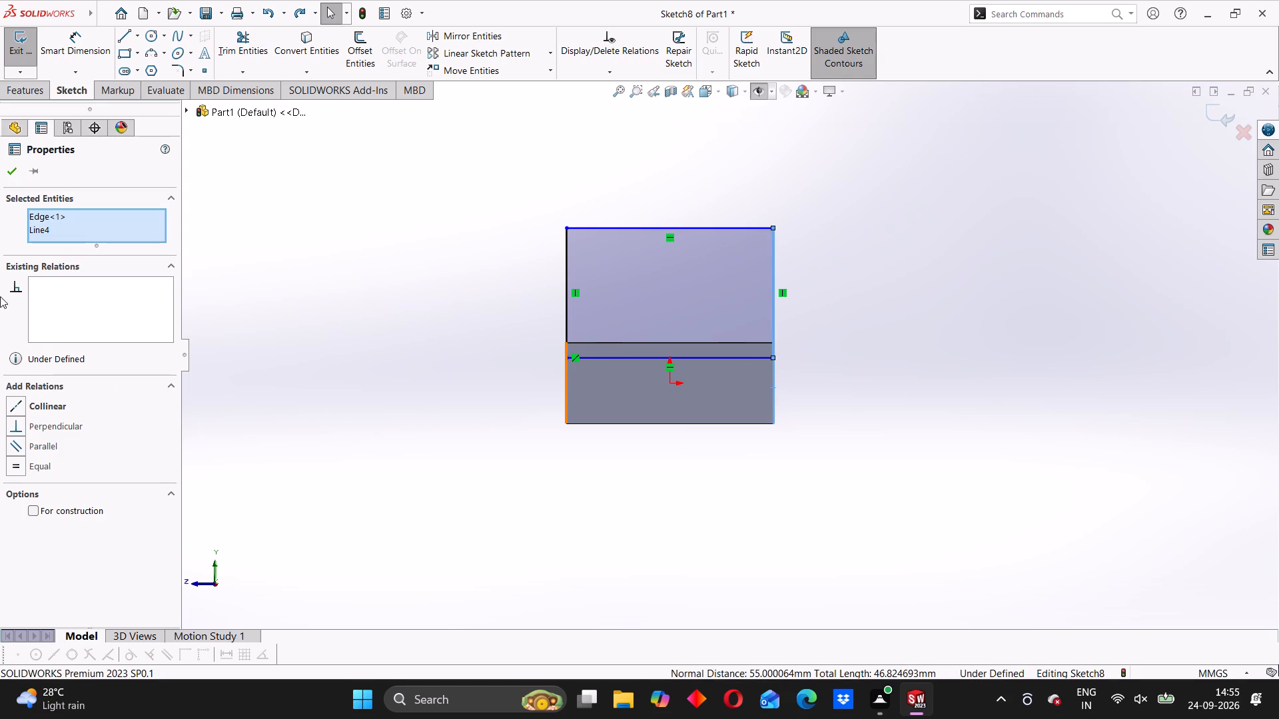
{"action": "left_click", "coordinate": [21, 409]}
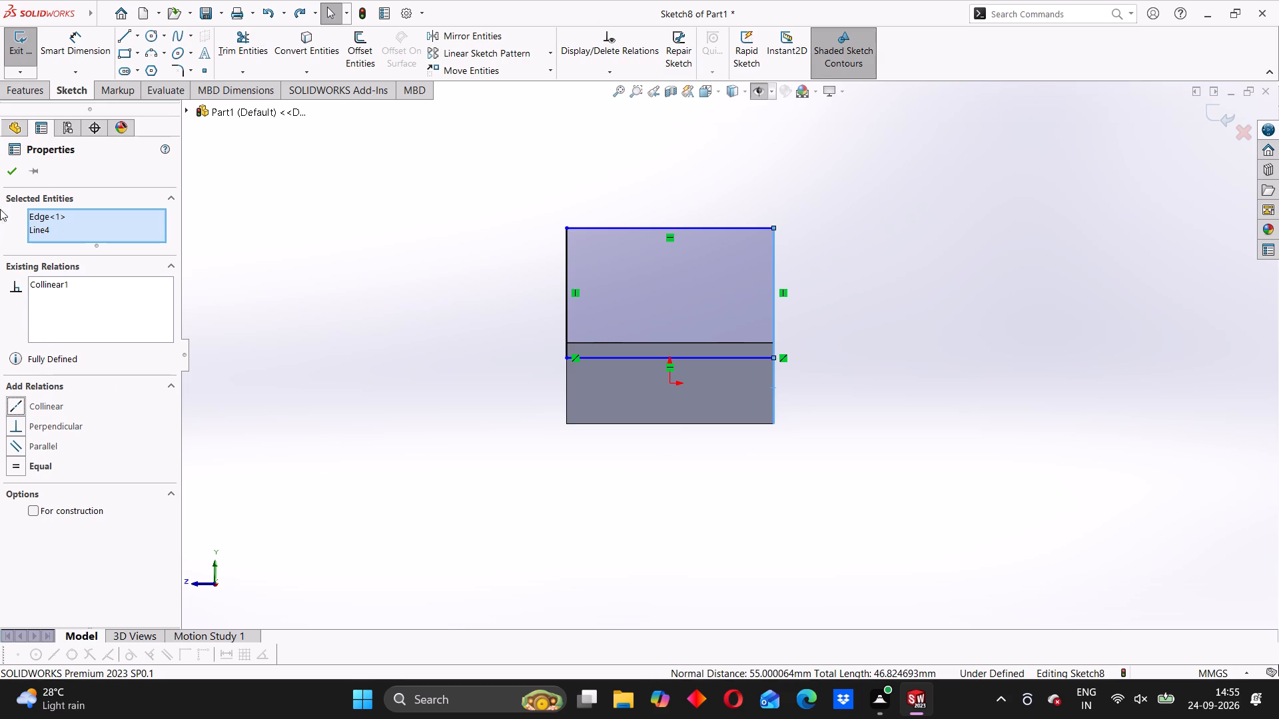
{"action": "left_click", "coordinate": [7, 168]}
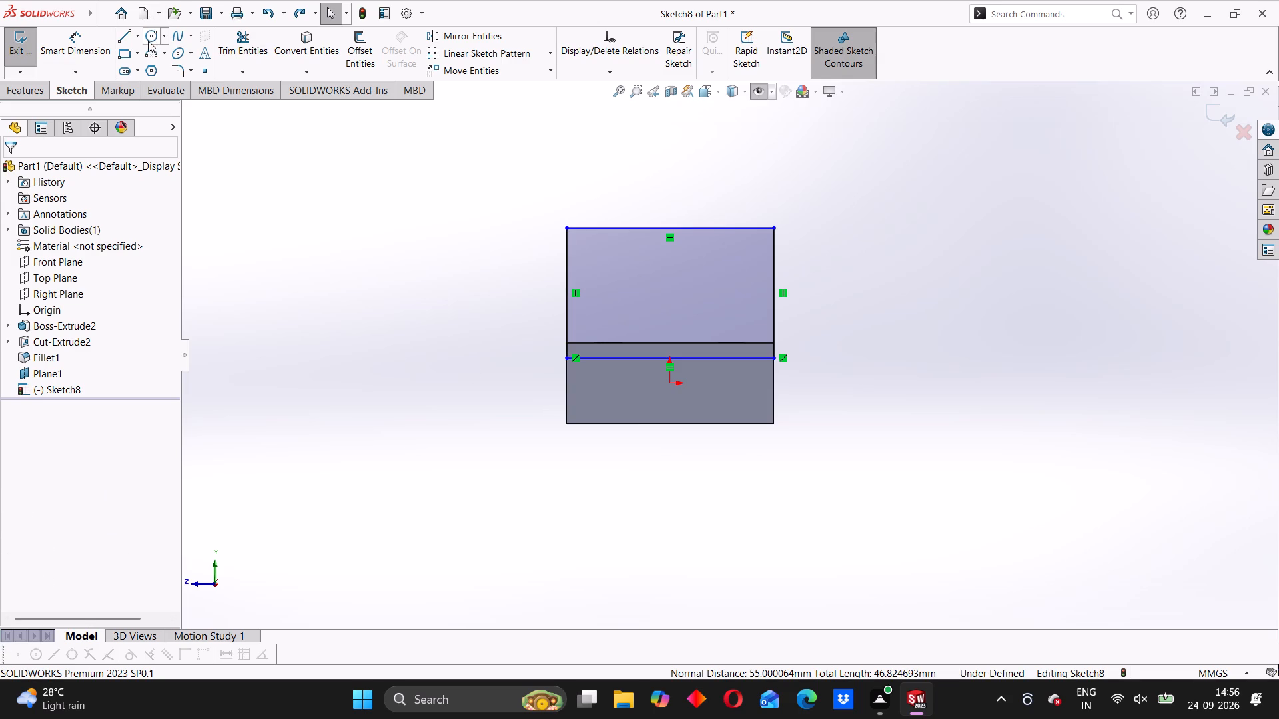
Draw a 180° three-point arc of 23 mm radius upward between the rectangle's top corners.
{"action": "left_click", "coordinate": [151, 58]}
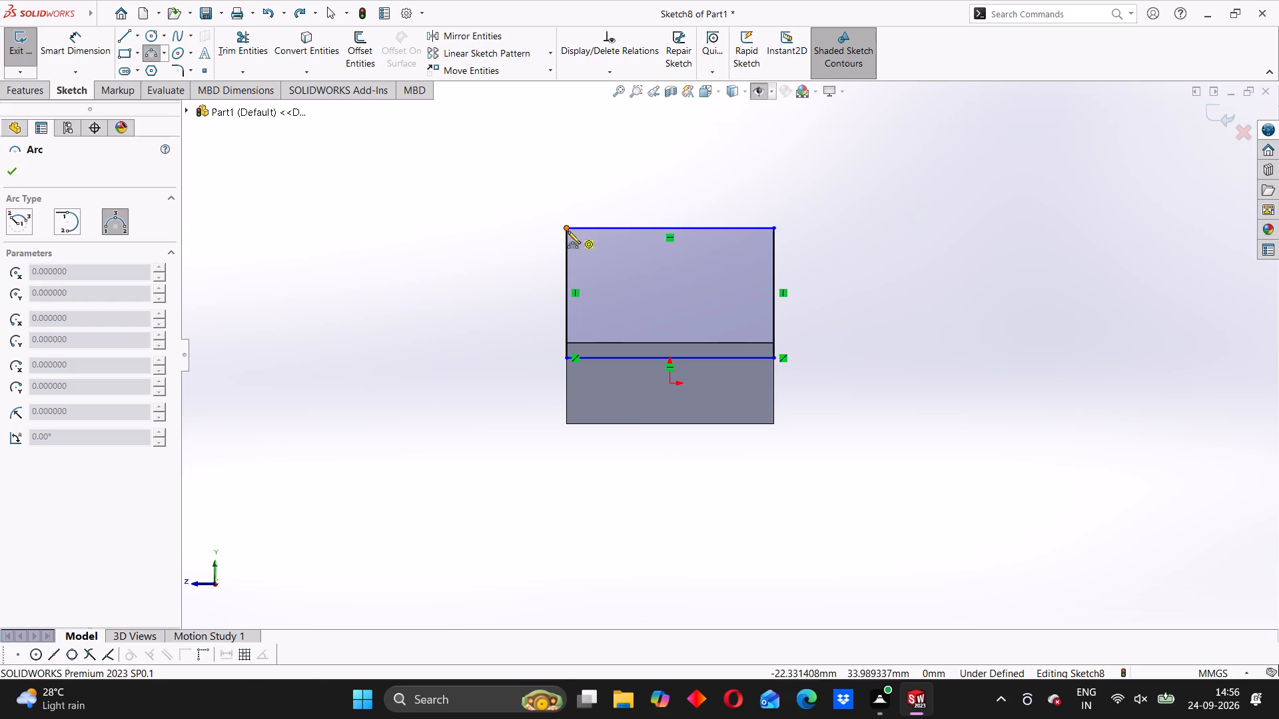
{"action": "left_click", "coordinate": [566, 230]}
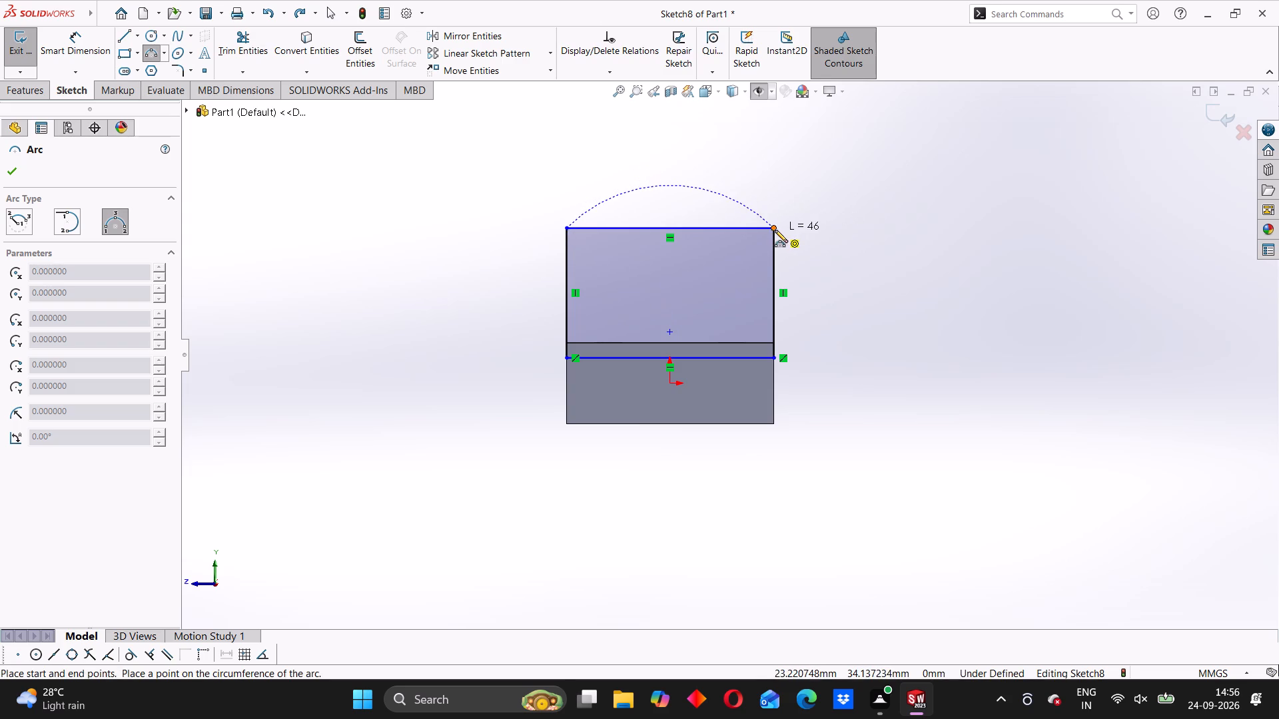
{"action": "left_click", "coordinate": [775, 230]}
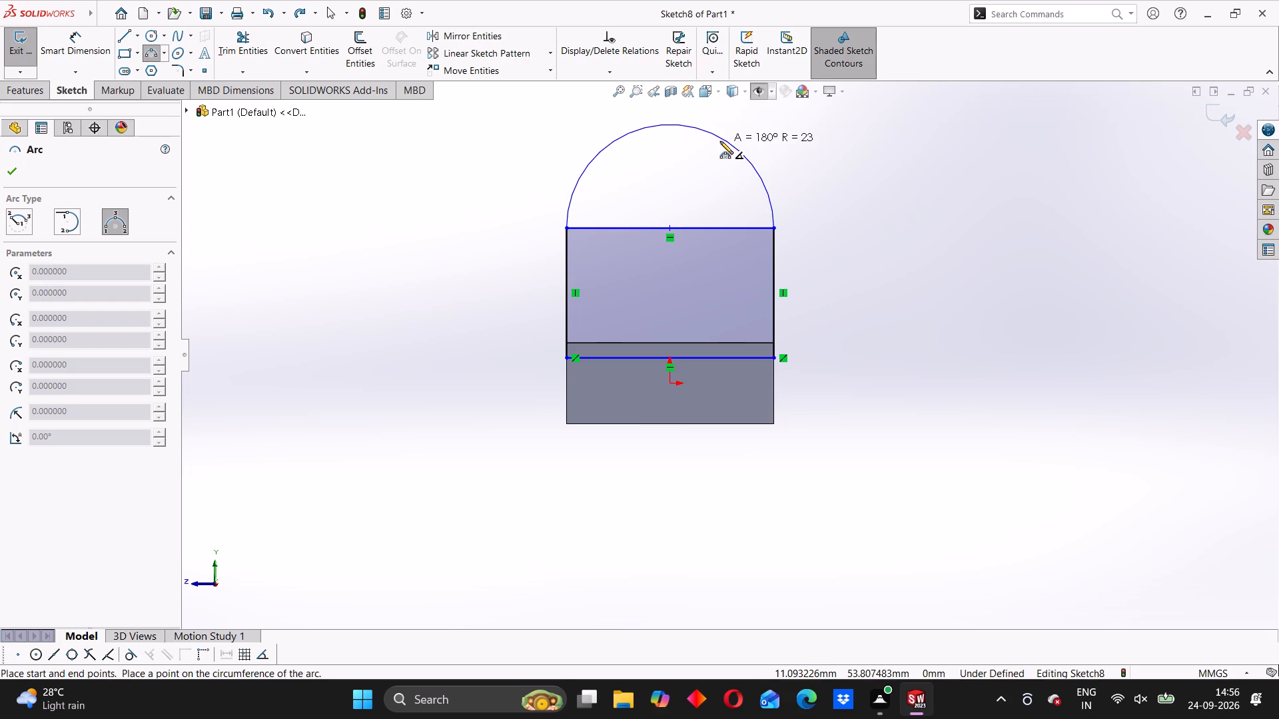
{"action": "left_click", "coordinate": [719, 138]}
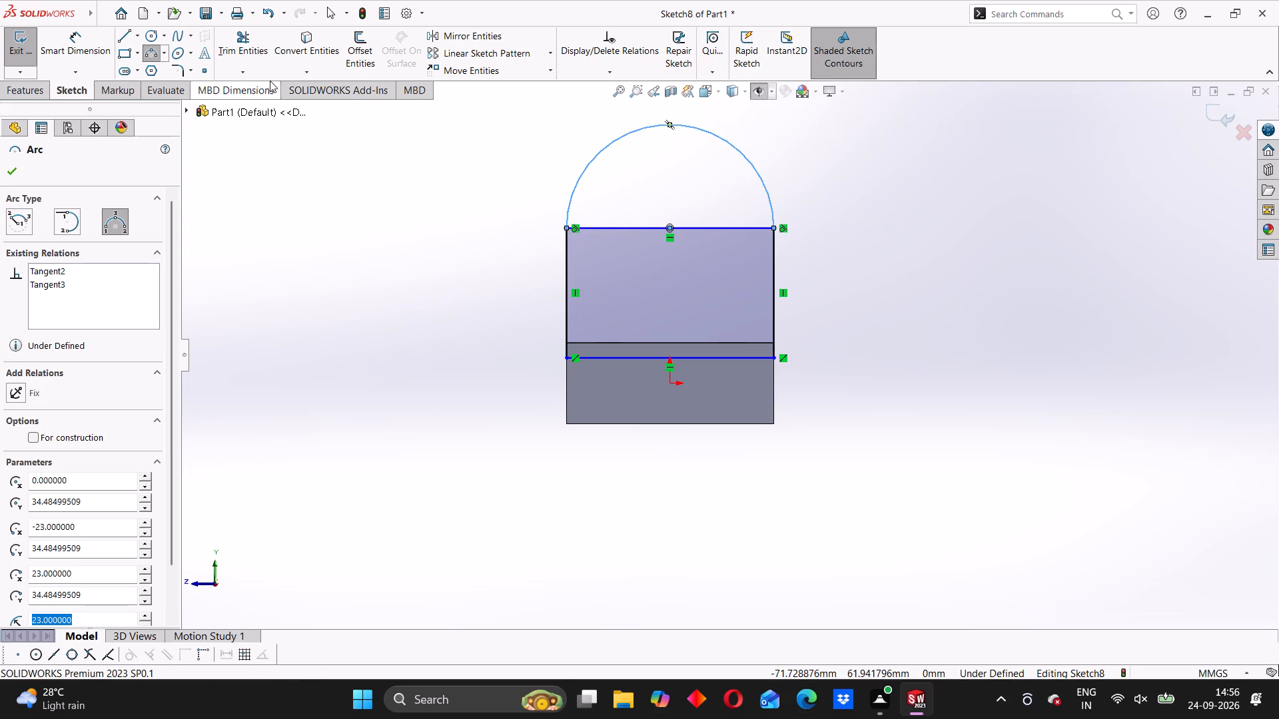
Trim away the straight top edge under the semicircle, leaving one closed rounded-top profile.
{"action": "left_click", "coordinate": [67, 50]}
{"action": "left_click", "coordinate": [228, 43]}
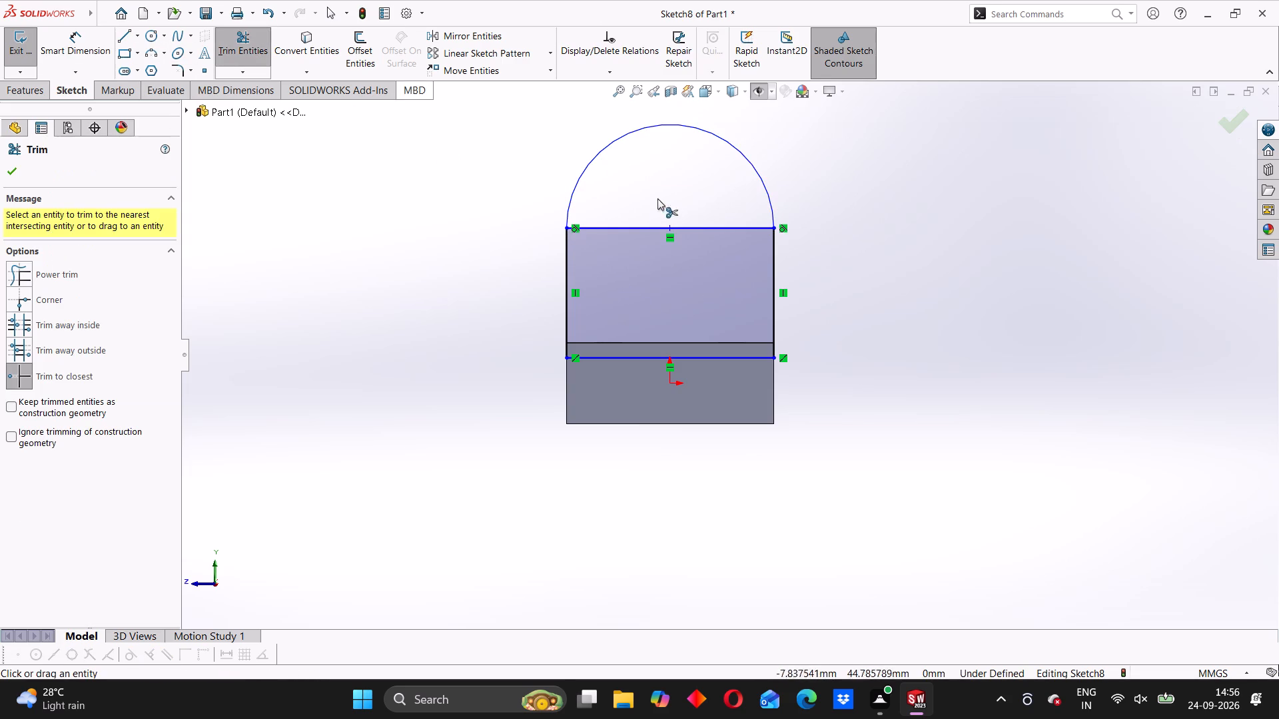
{"action": "left_click", "coordinate": [636, 228]}
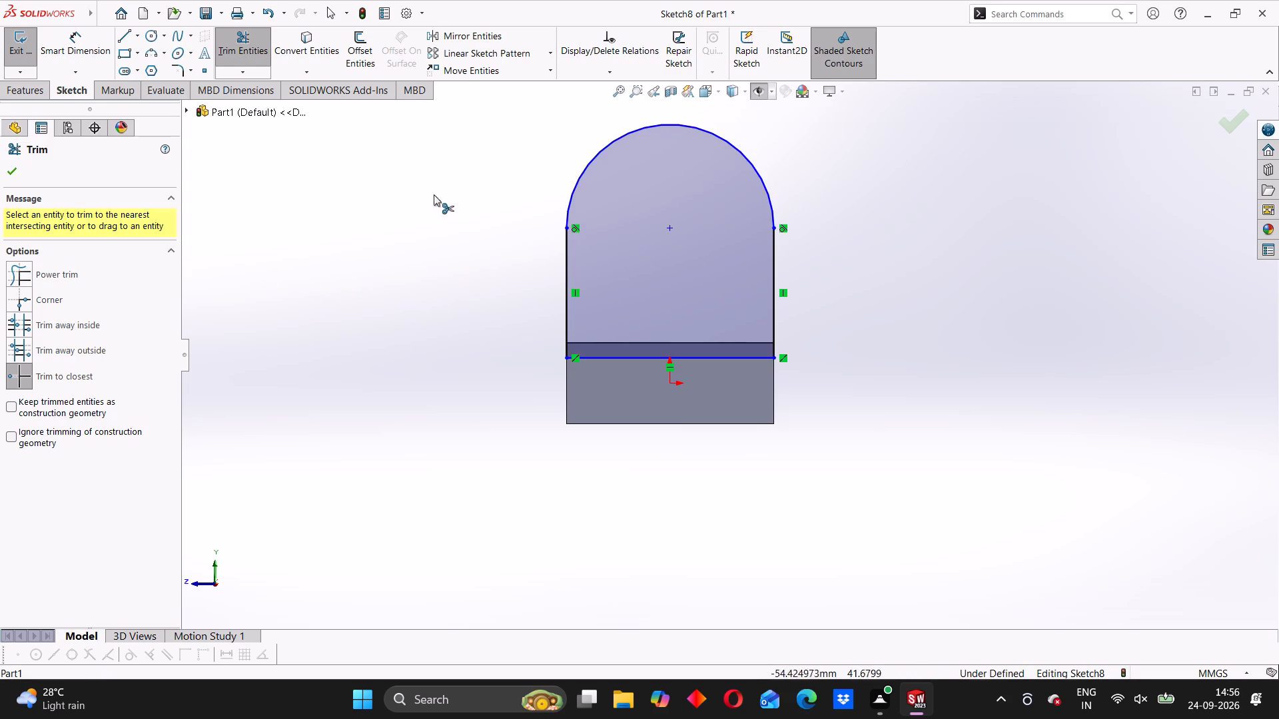
{"action": "left_click", "coordinate": [9, 171]}
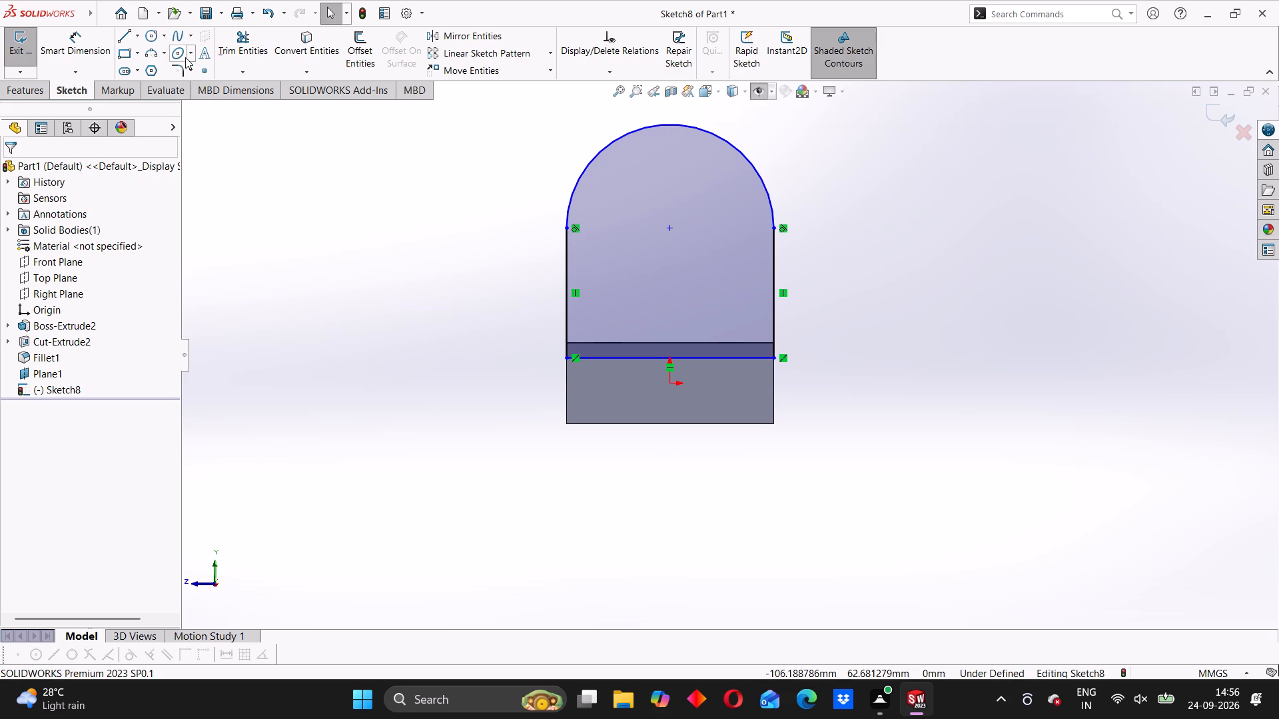
Sketch two concentric circles on the arc's centre, the inner one about 11 mm in diameter.
{"action": "left_click", "coordinate": [155, 41]}
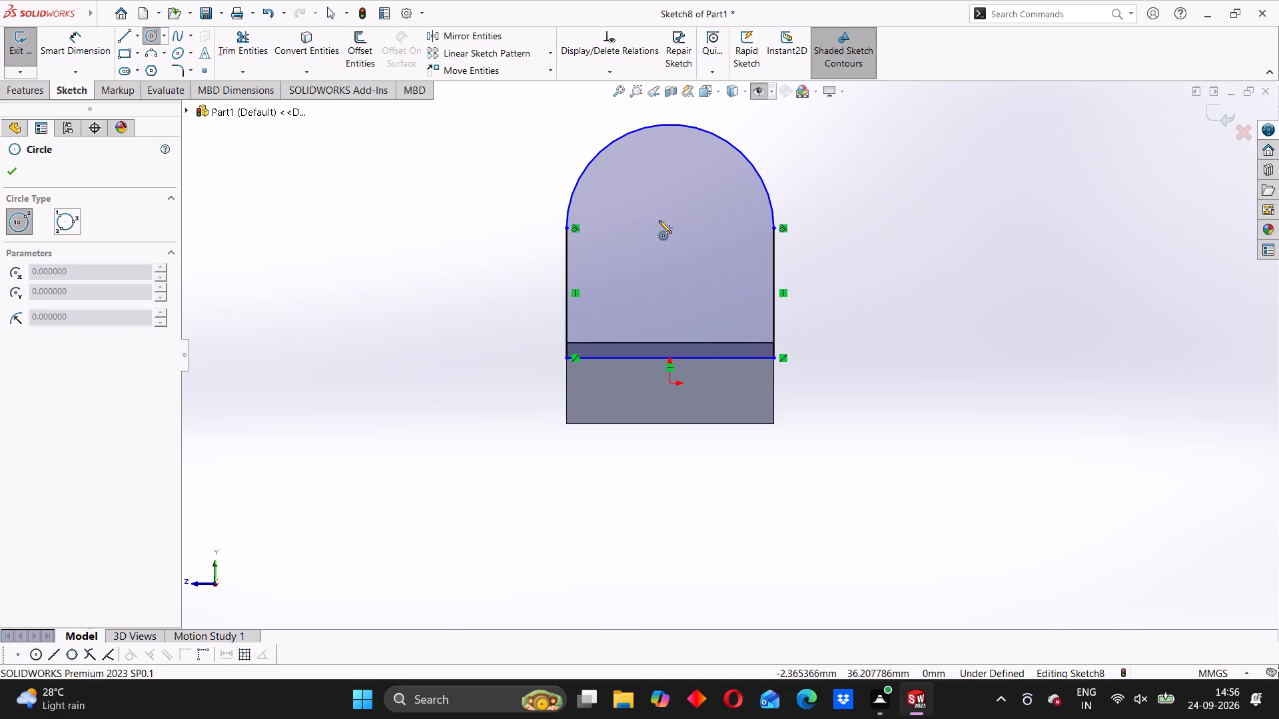
{"action": "left_click", "coordinate": [669, 227]}
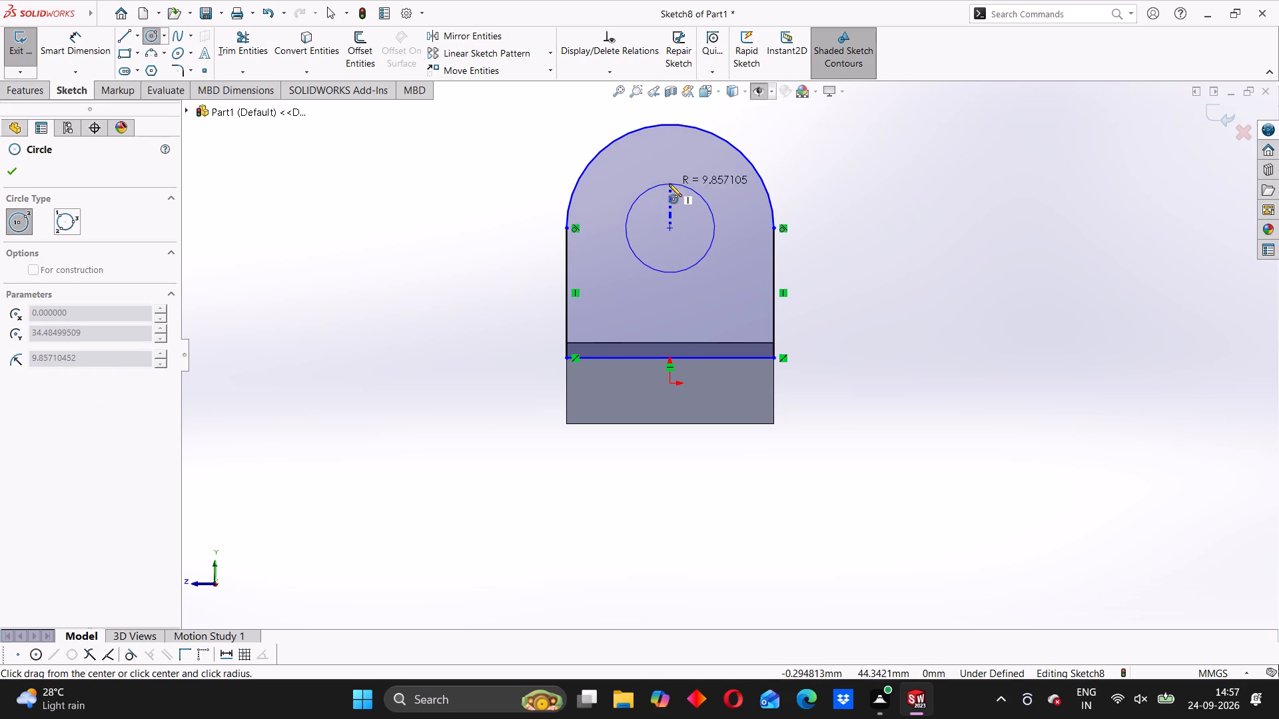
{"action": "left_click", "coordinate": [669, 180]}
{"action": "left_click", "coordinate": [669, 228]}
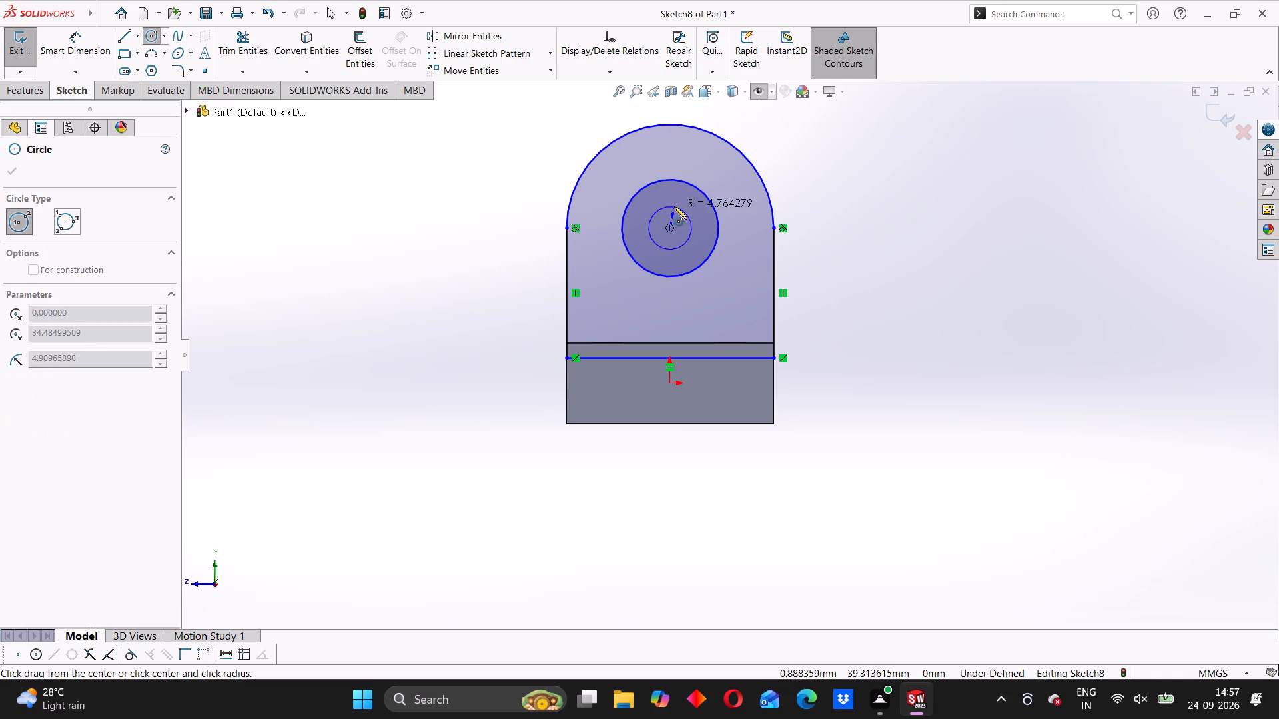
{"action": "left_click", "coordinate": [675, 204]}
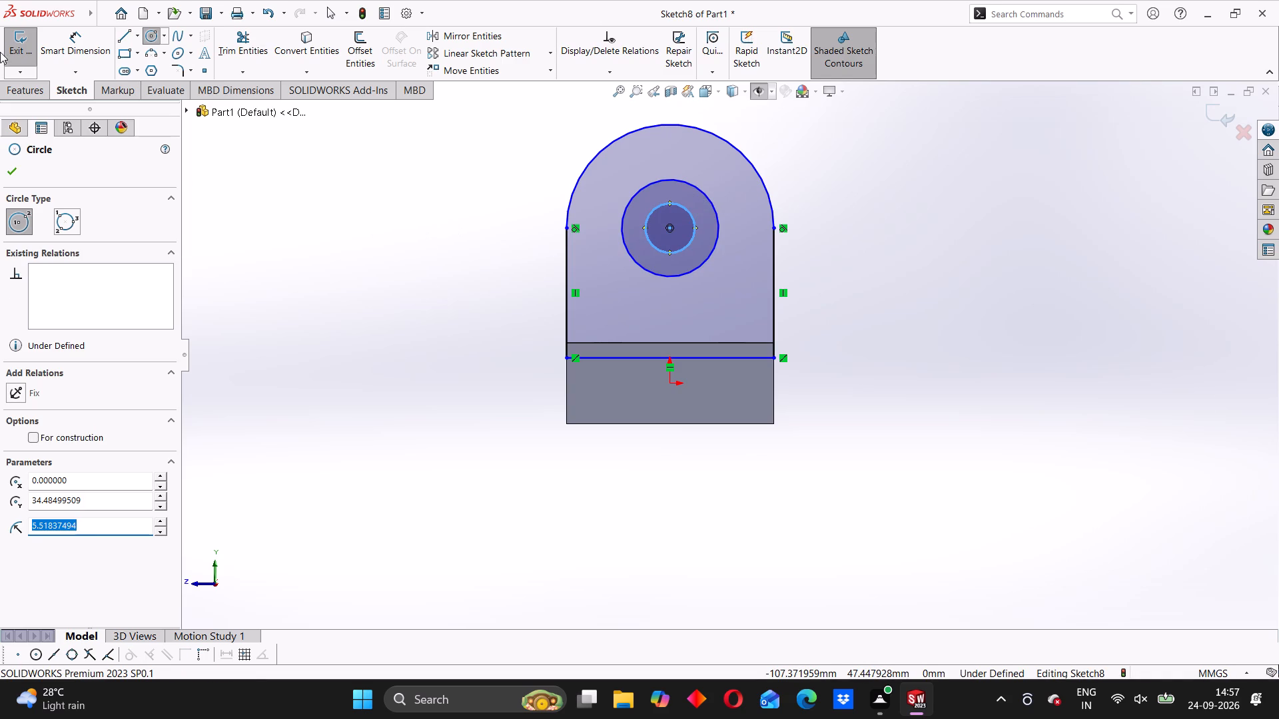
Dimension the height from the block's bottom corner to the start of the arc as 50 mm.
{"action": "left_click", "coordinate": [73, 40]}
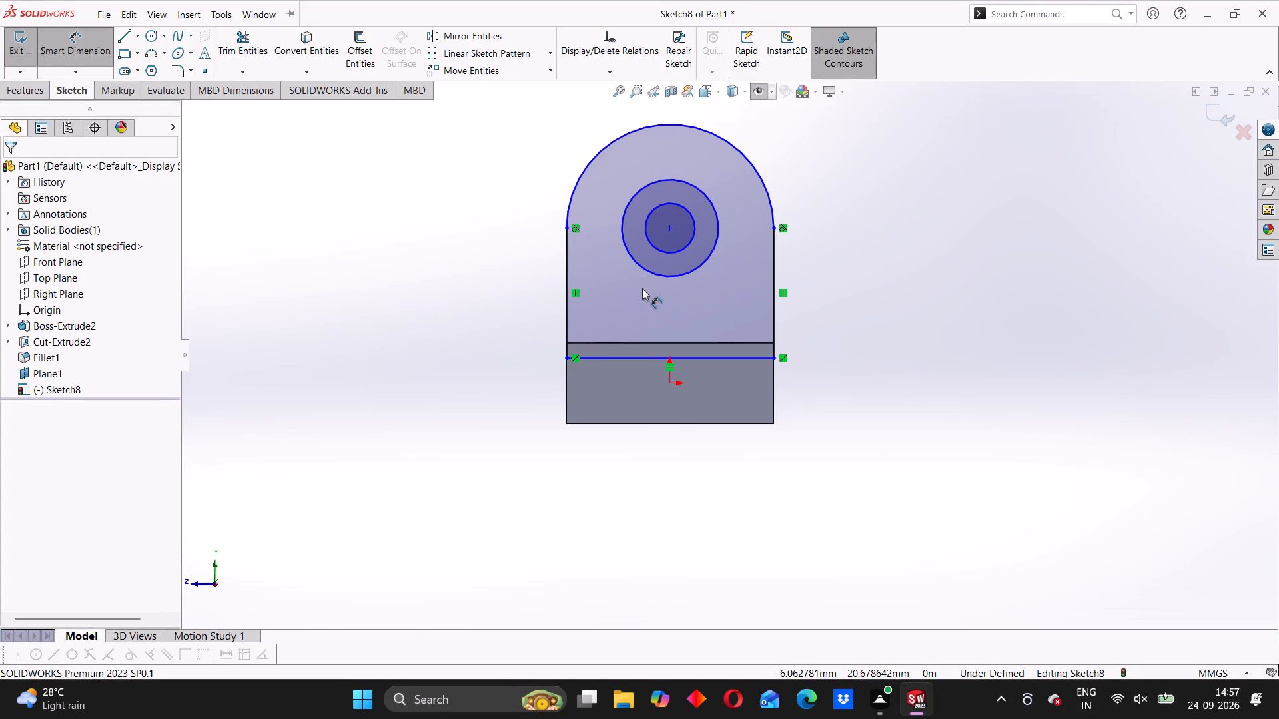
{"action": "left_click", "coordinate": [568, 423]}
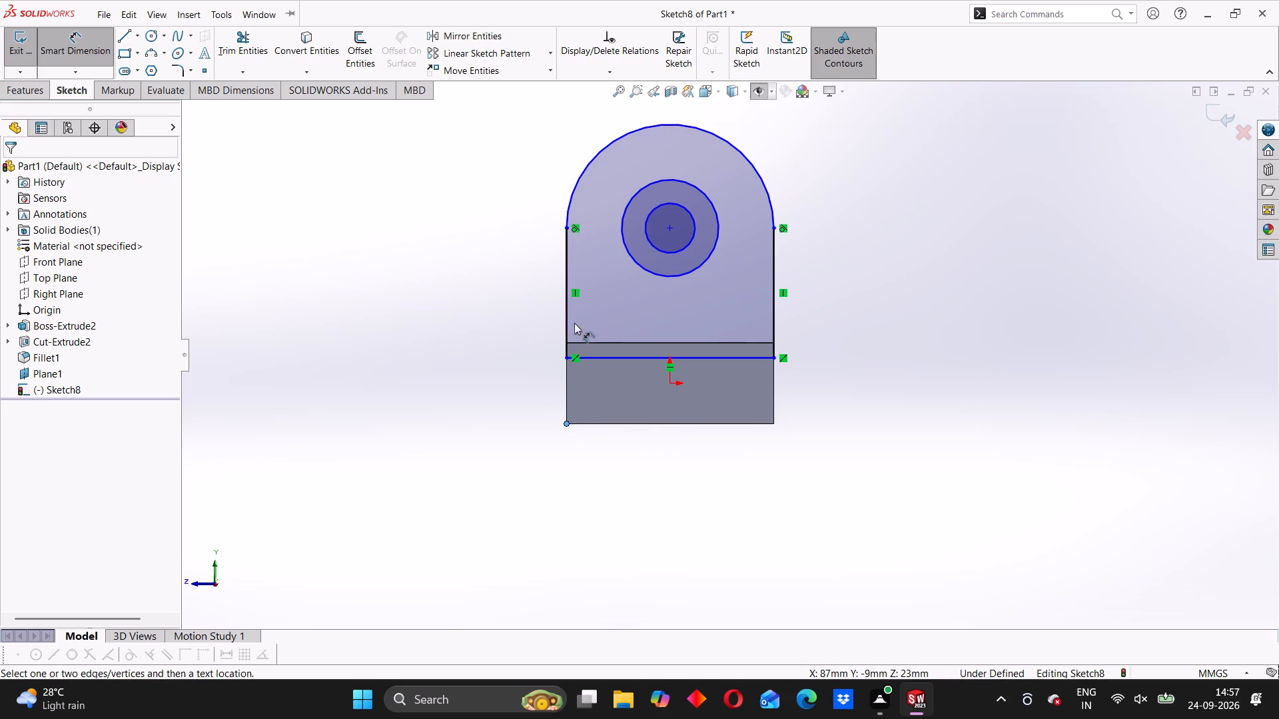
{"action": "left_click", "coordinate": [568, 228]}
{"action": "left_click", "coordinate": [520, 244]}
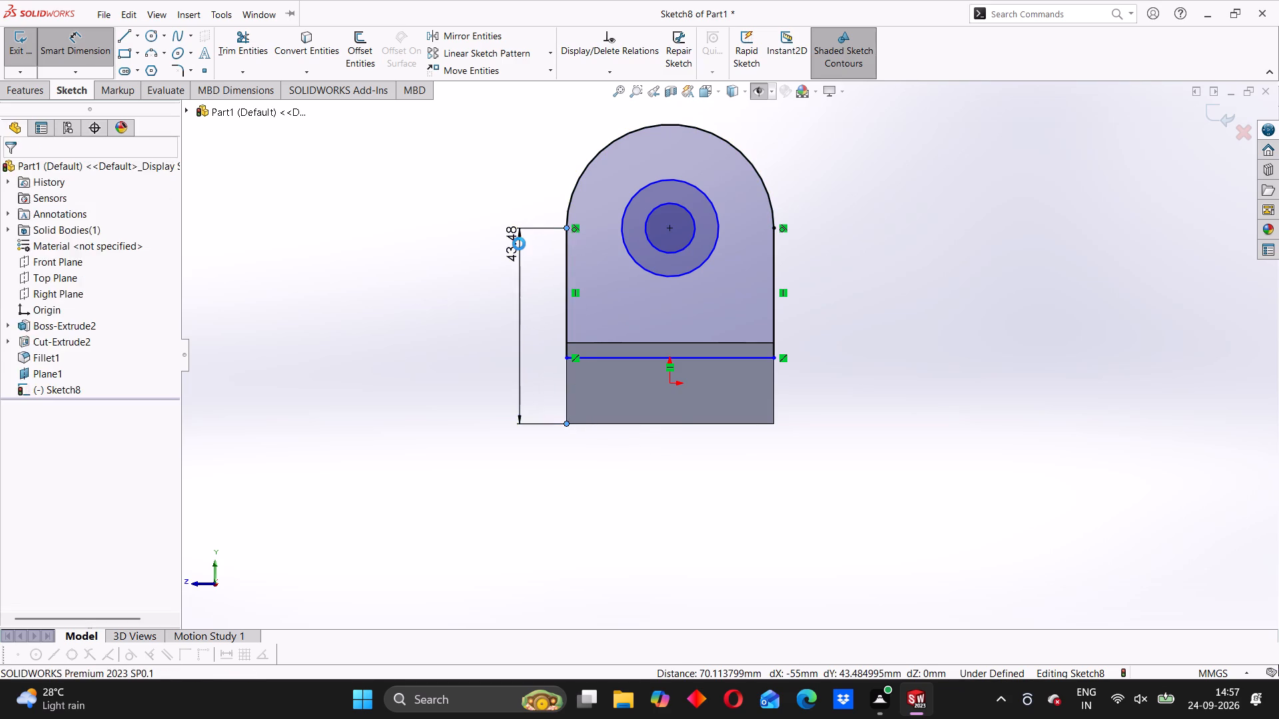
{"action": "type", "text": "50"}
{"action": "key", "text": "Return"}
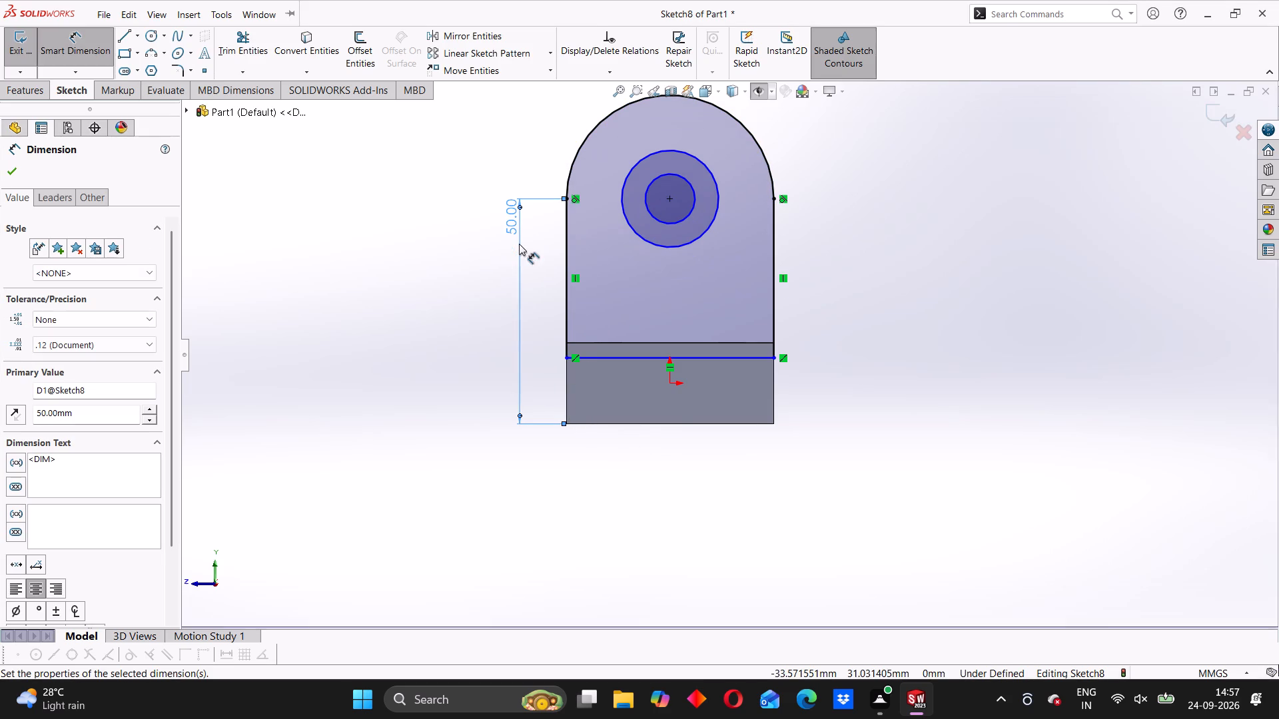
Dimension the two concentric circles in the rounded upright profile, the inner at 14 mm and the outer at 28 mm diameter.
{"action": "scroll", "coordinate": [668, 257], "scroll_direction": "down", "scroll_amount": 1}
{"action": "scroll", "coordinate": [701, 315], "scroll_direction": "up", "scroll_amount": 2}
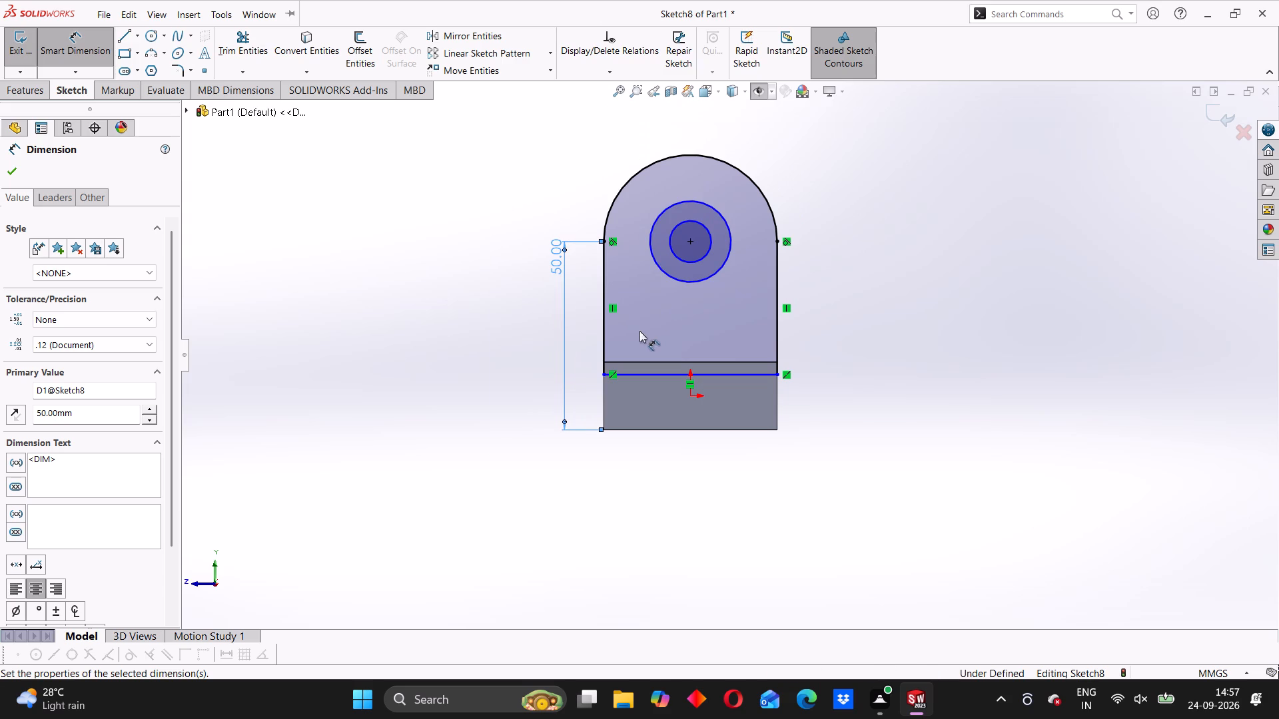
{"action": "left_click", "coordinate": [711, 238]}
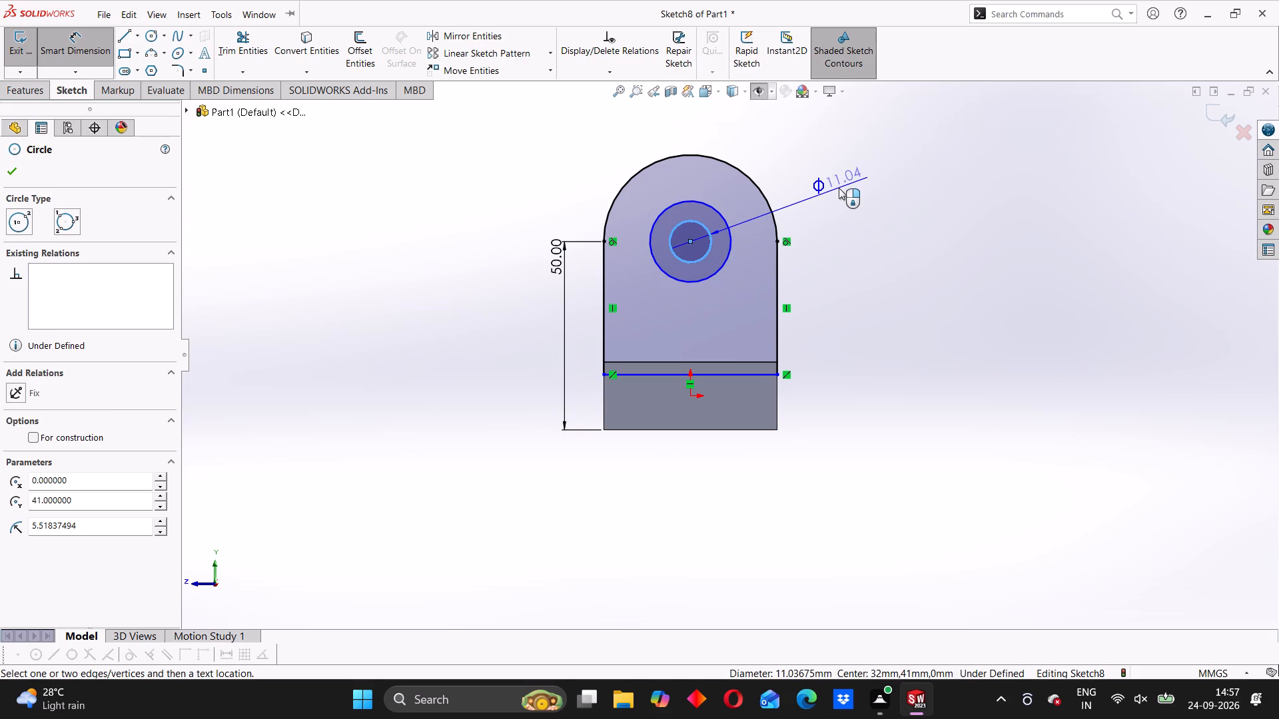
{"action": "left_click", "coordinate": [836, 188]}
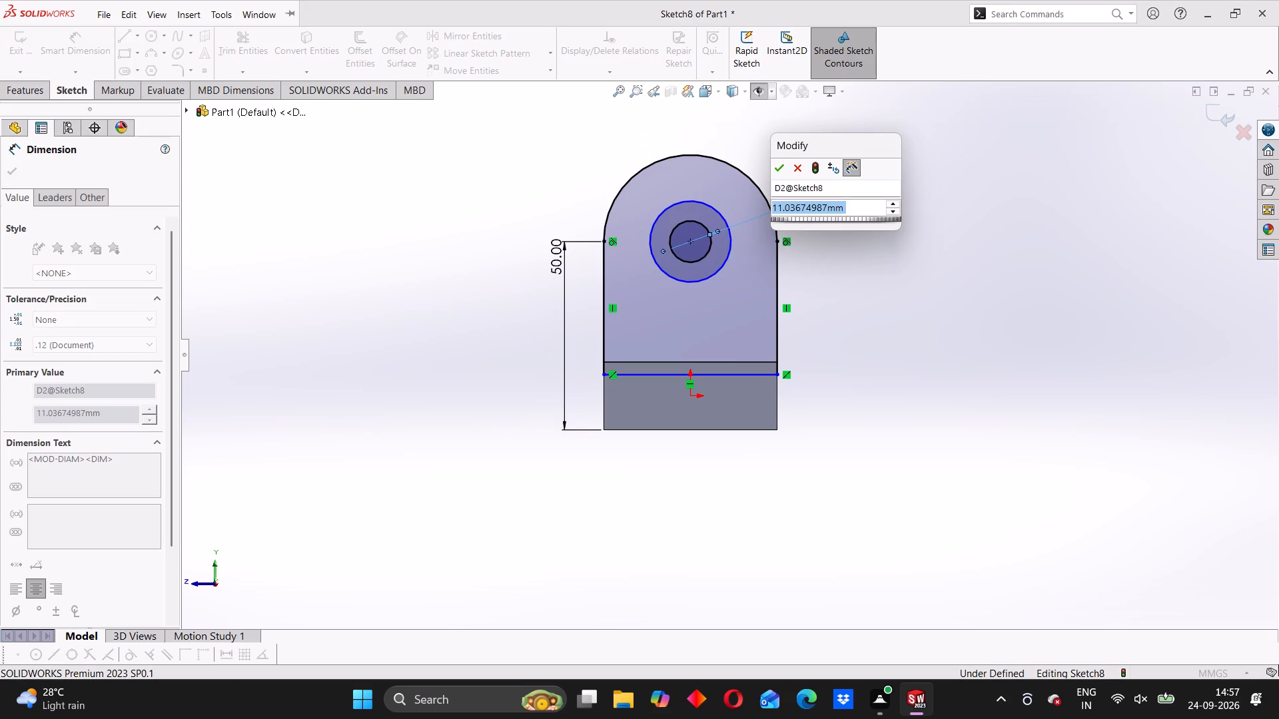
{"action": "key", "text": "1"}
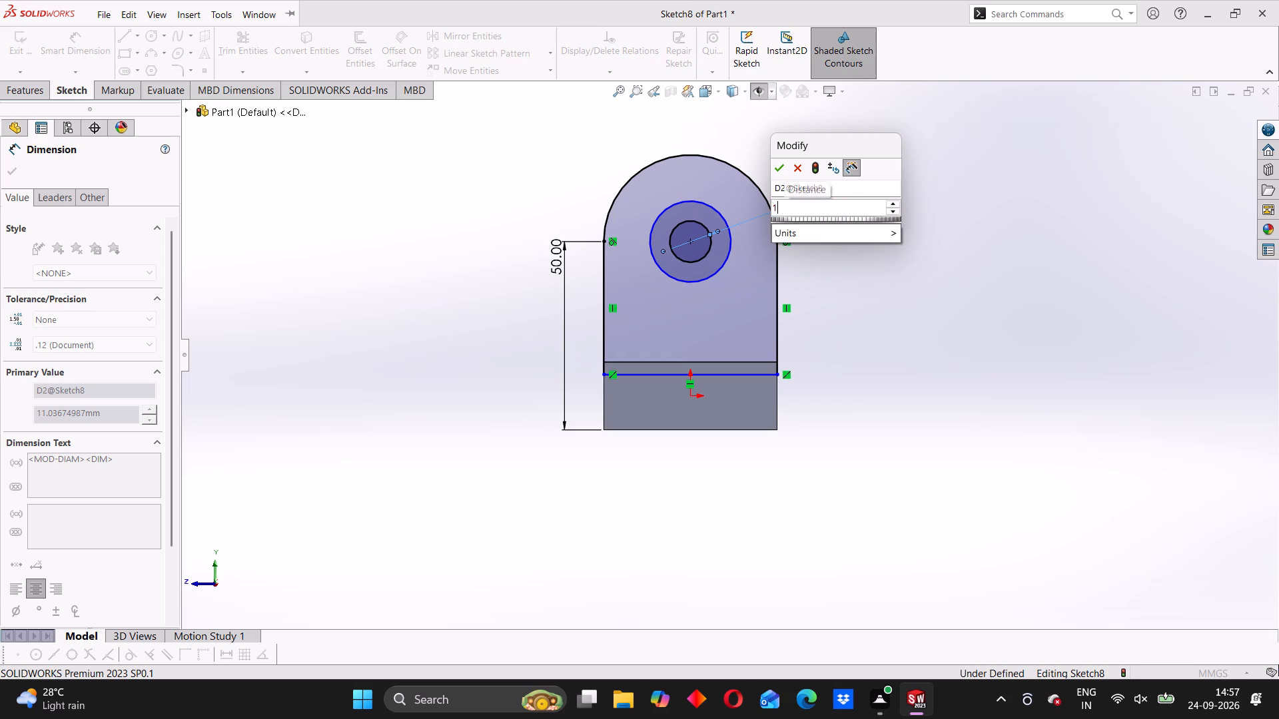
{"action": "key", "text": "4"}
{"action": "key", "text": "Return"}
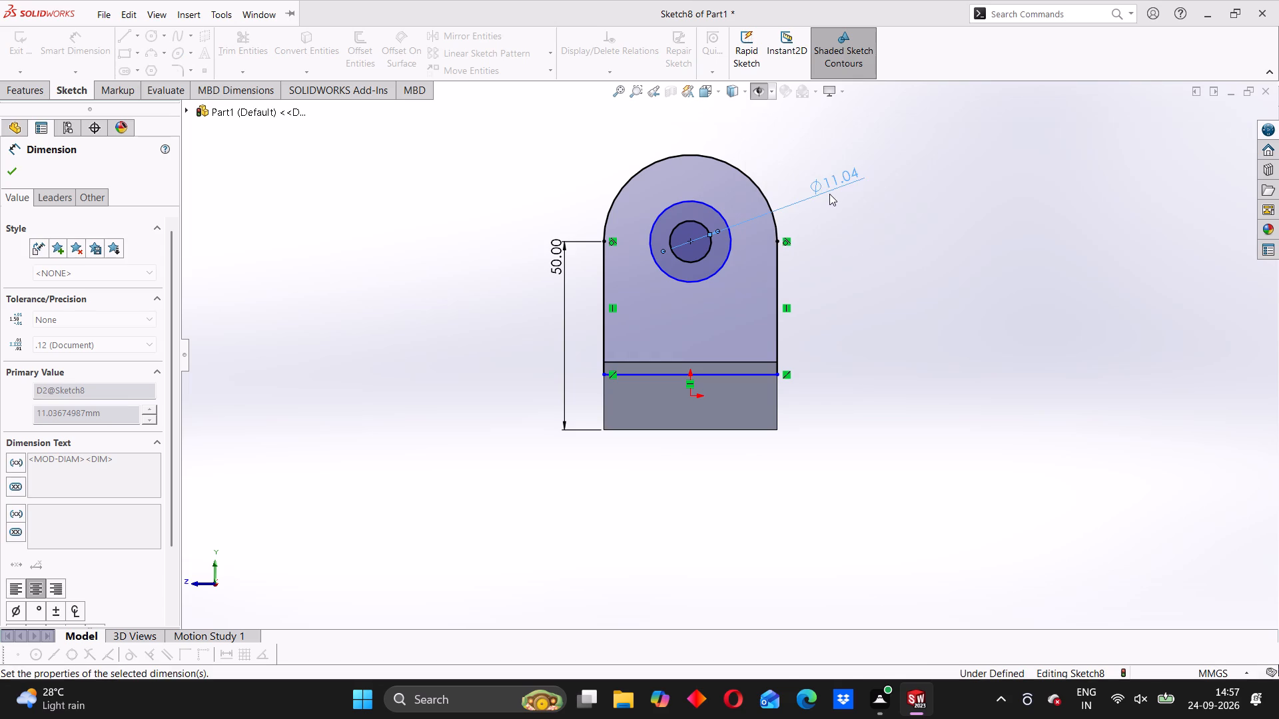
{"action": "left_click", "coordinate": [713, 207]}
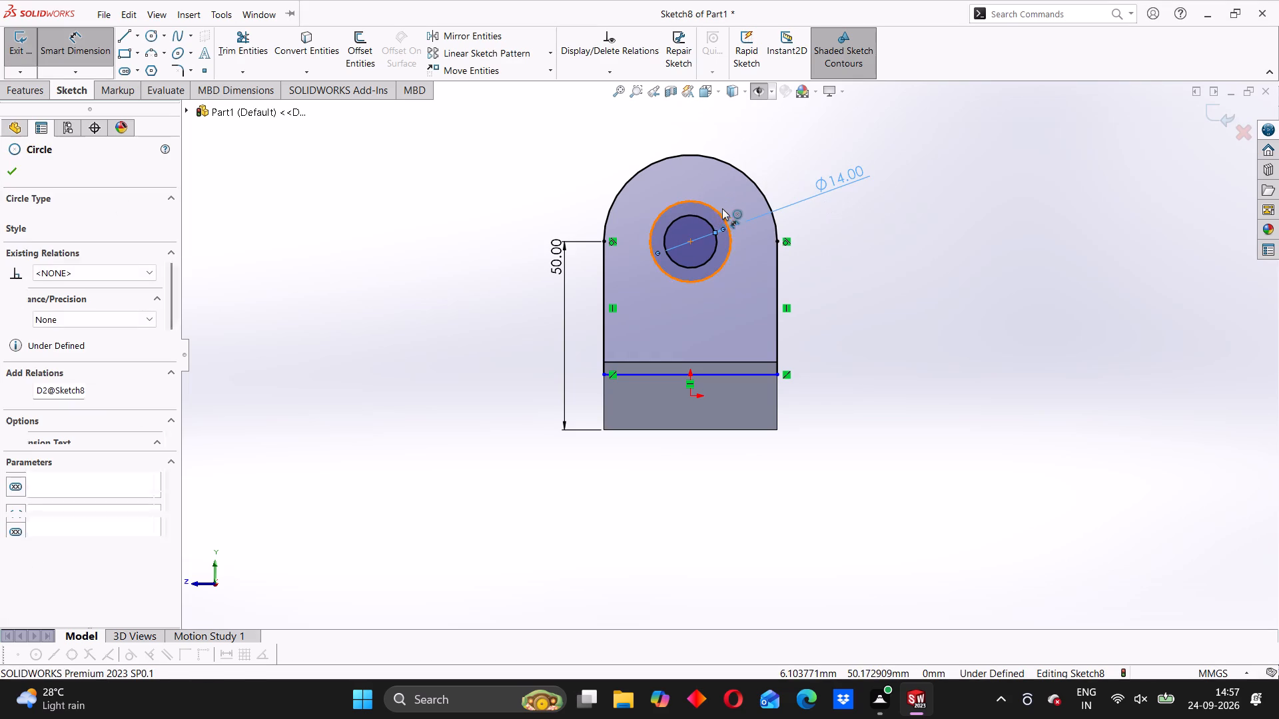
{"action": "left_click", "coordinate": [845, 244]}
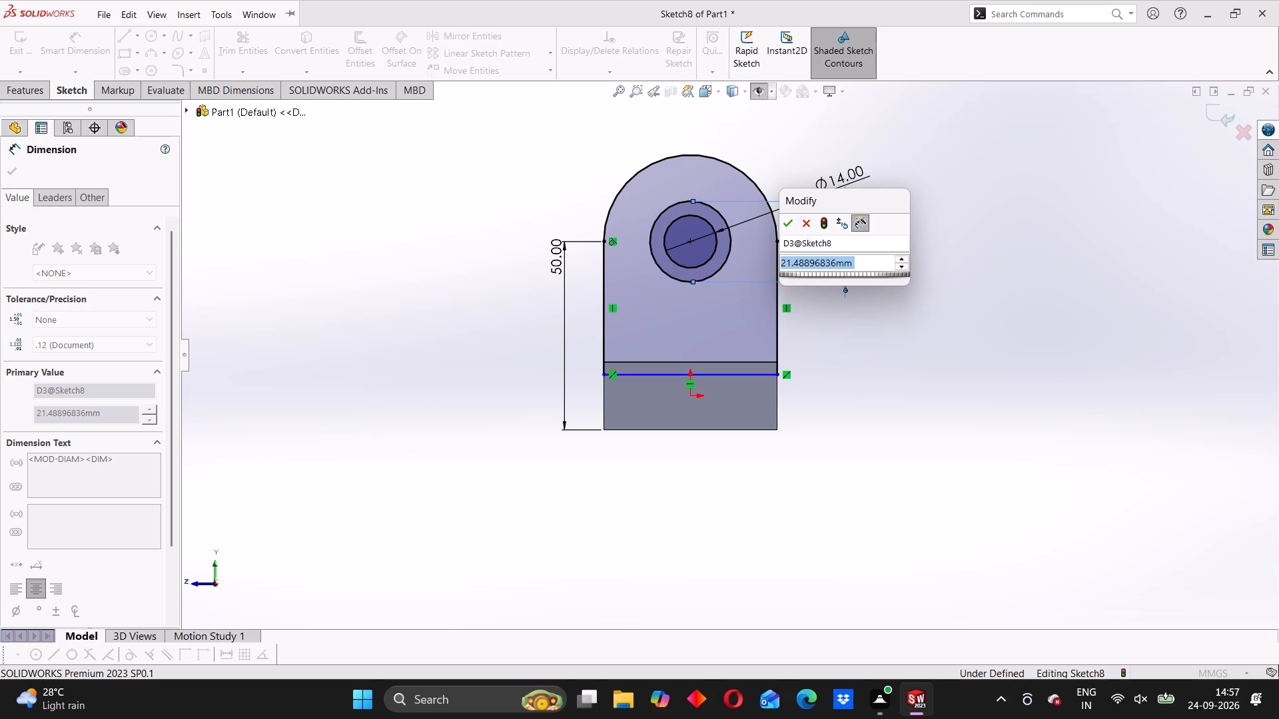
{"action": "type", "text": "28"}
{"action": "key", "text": "Return"}
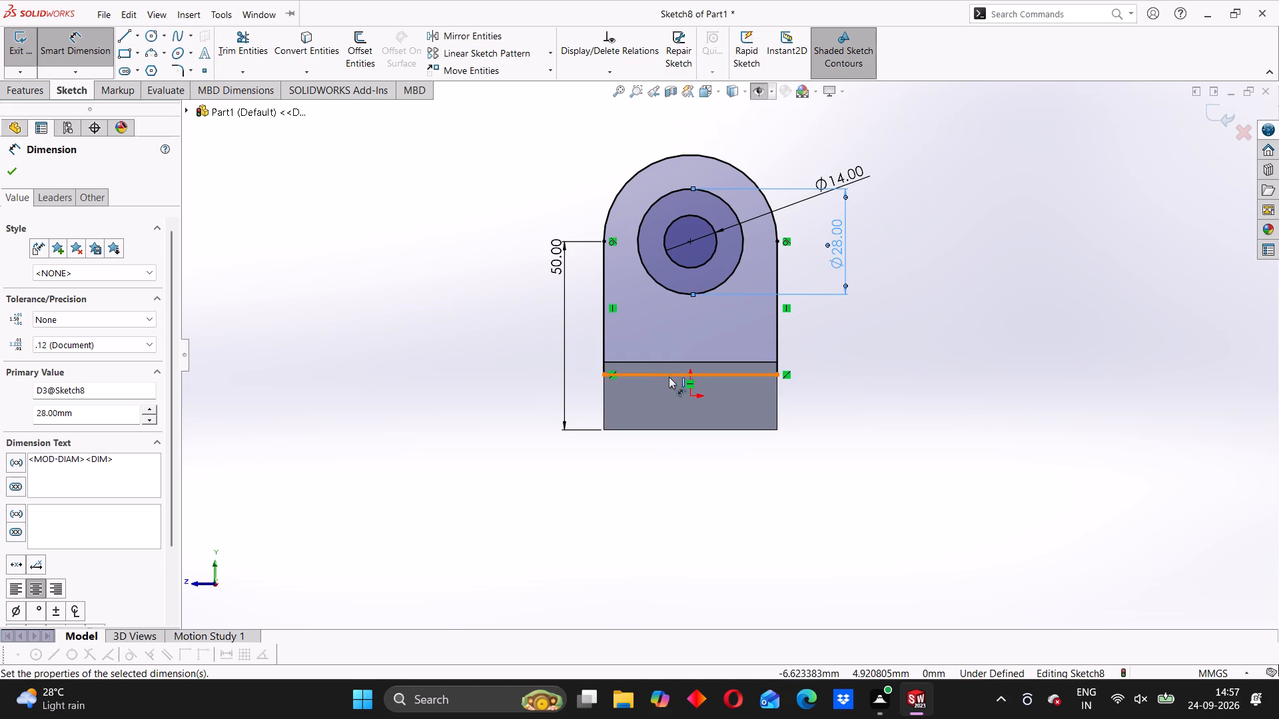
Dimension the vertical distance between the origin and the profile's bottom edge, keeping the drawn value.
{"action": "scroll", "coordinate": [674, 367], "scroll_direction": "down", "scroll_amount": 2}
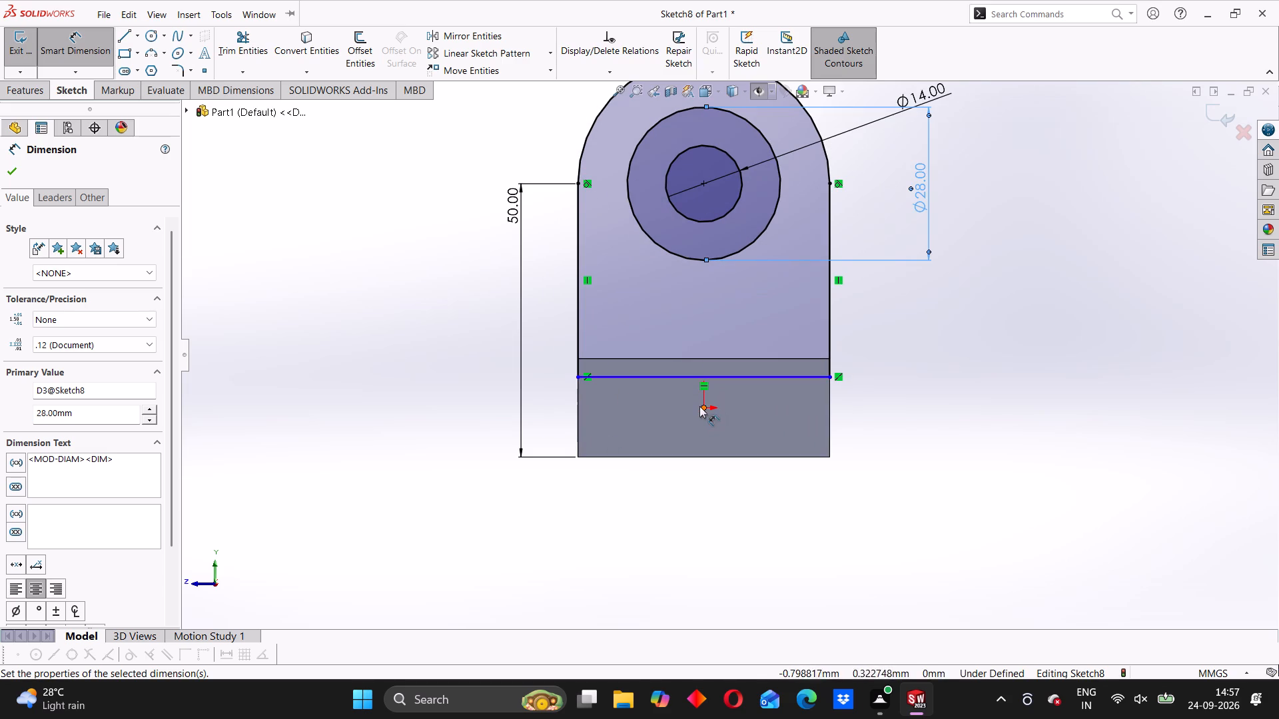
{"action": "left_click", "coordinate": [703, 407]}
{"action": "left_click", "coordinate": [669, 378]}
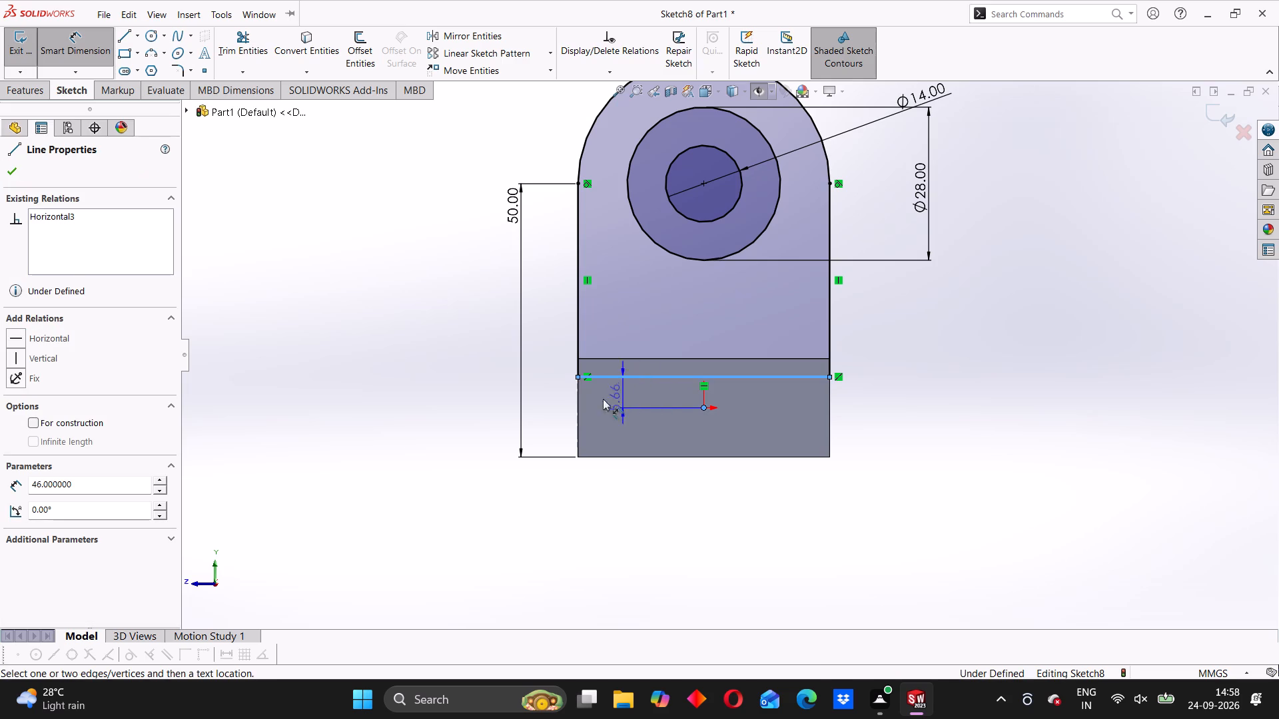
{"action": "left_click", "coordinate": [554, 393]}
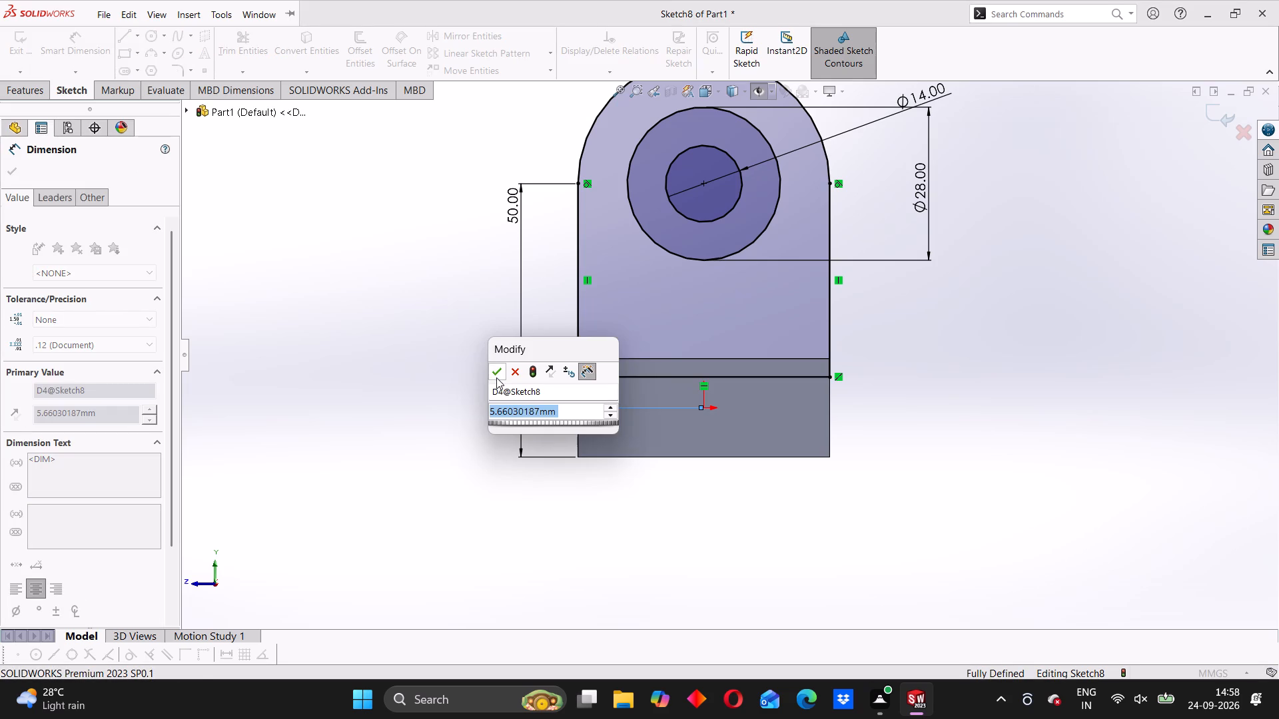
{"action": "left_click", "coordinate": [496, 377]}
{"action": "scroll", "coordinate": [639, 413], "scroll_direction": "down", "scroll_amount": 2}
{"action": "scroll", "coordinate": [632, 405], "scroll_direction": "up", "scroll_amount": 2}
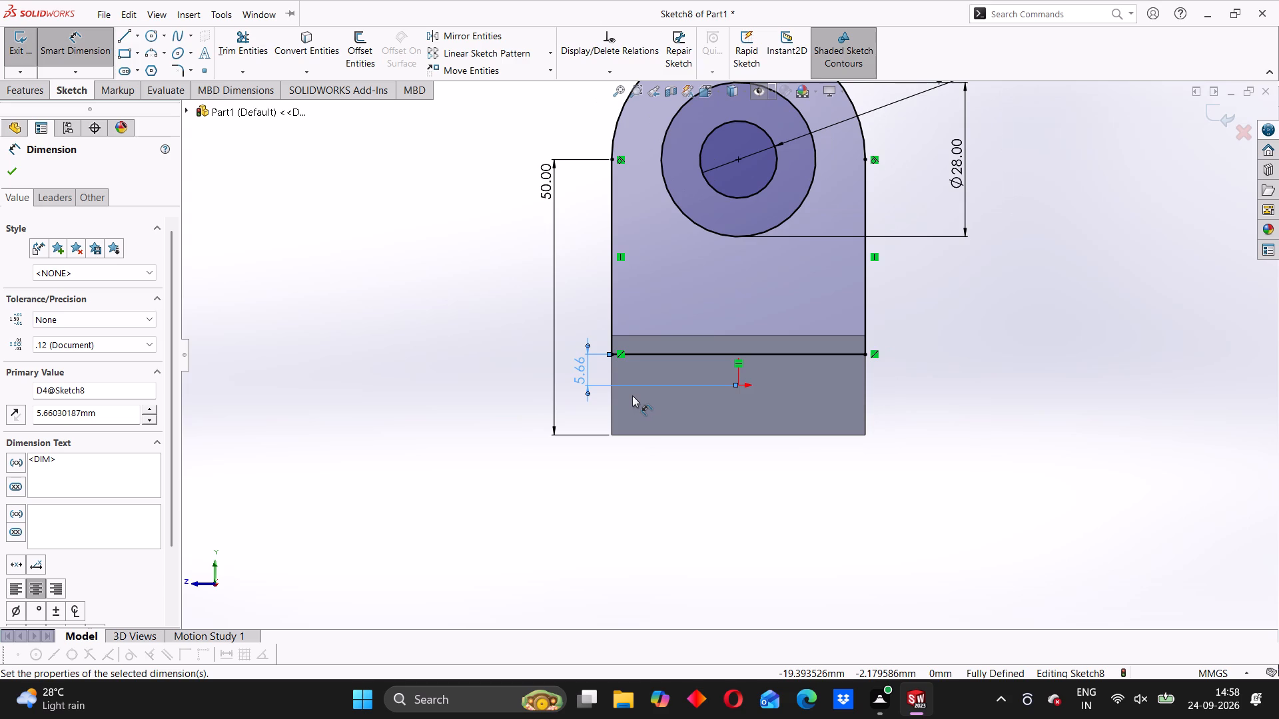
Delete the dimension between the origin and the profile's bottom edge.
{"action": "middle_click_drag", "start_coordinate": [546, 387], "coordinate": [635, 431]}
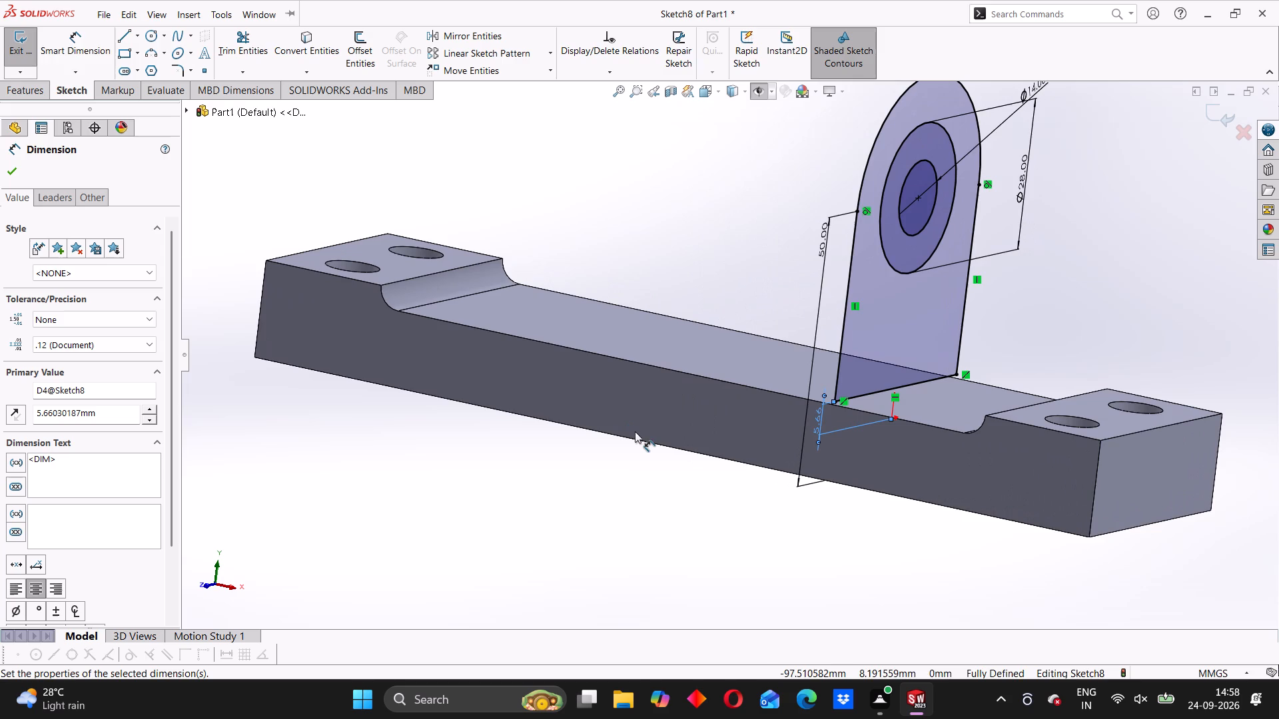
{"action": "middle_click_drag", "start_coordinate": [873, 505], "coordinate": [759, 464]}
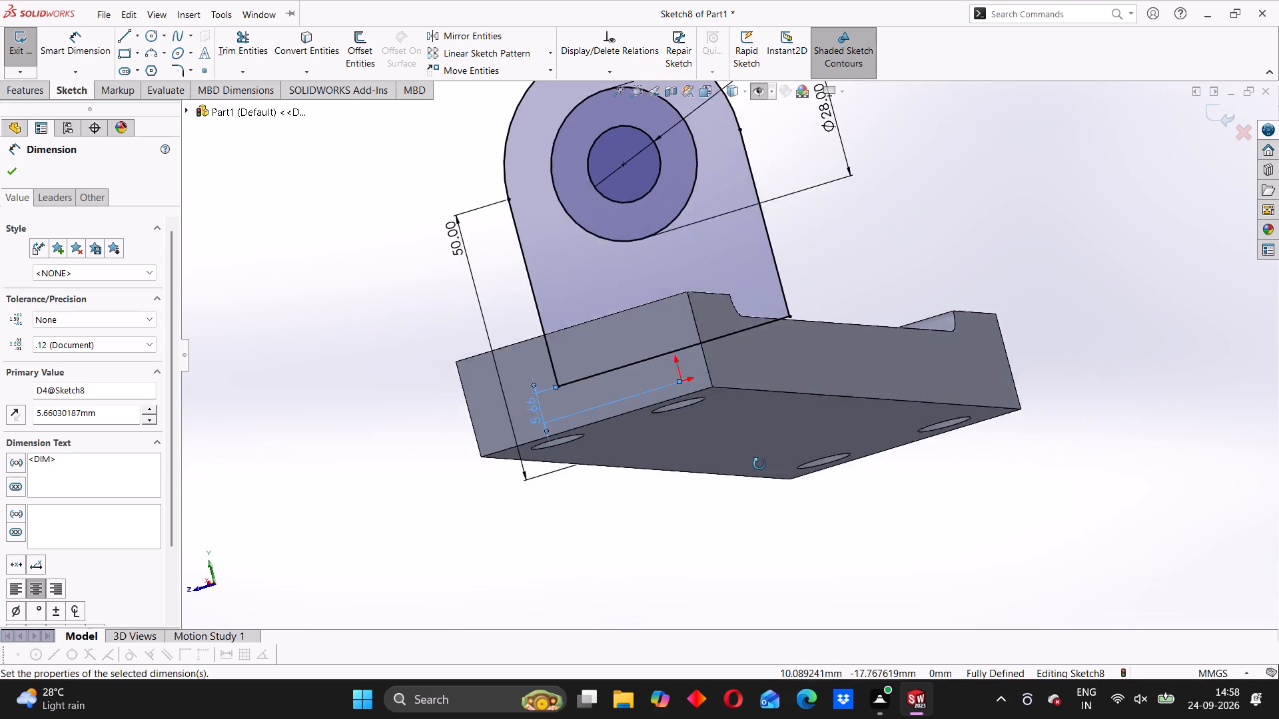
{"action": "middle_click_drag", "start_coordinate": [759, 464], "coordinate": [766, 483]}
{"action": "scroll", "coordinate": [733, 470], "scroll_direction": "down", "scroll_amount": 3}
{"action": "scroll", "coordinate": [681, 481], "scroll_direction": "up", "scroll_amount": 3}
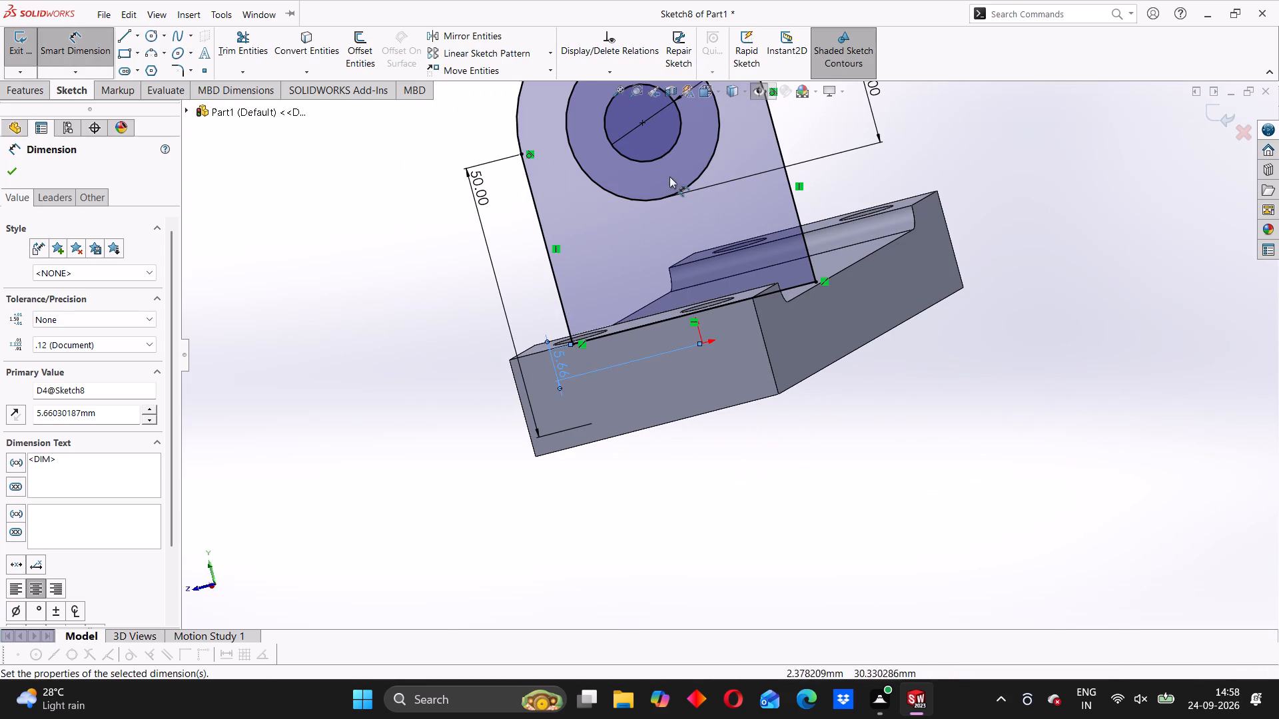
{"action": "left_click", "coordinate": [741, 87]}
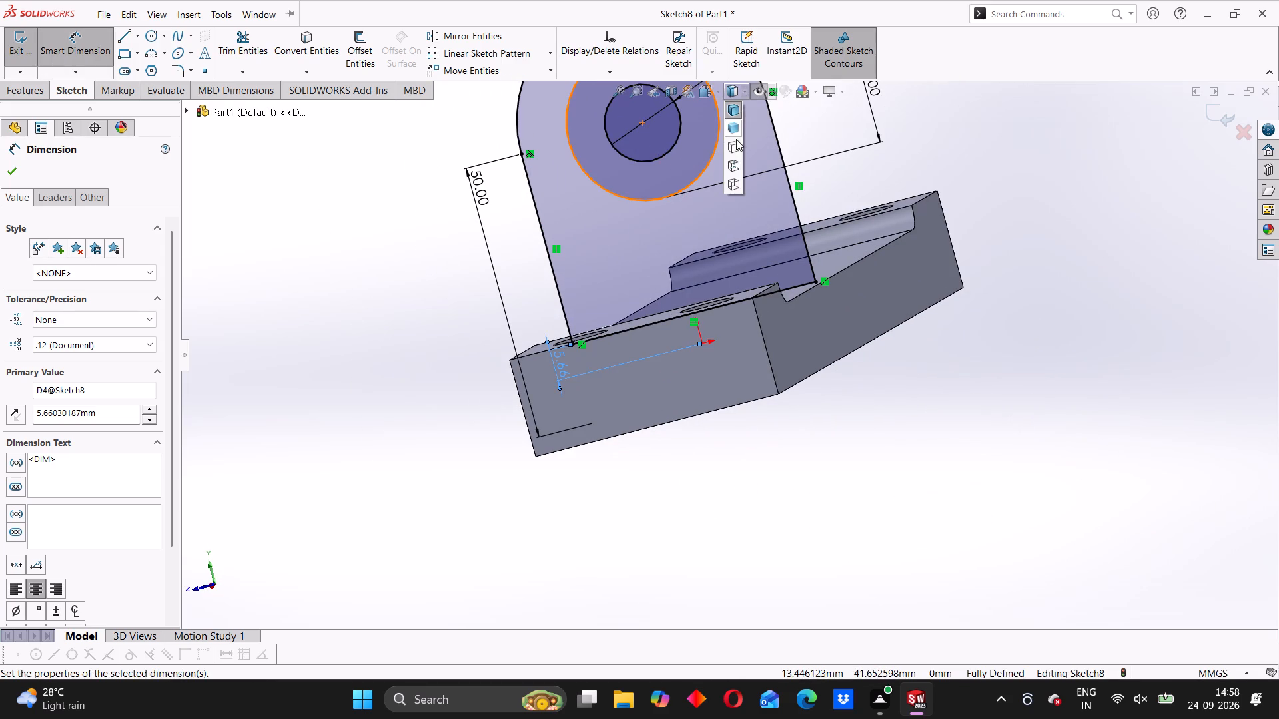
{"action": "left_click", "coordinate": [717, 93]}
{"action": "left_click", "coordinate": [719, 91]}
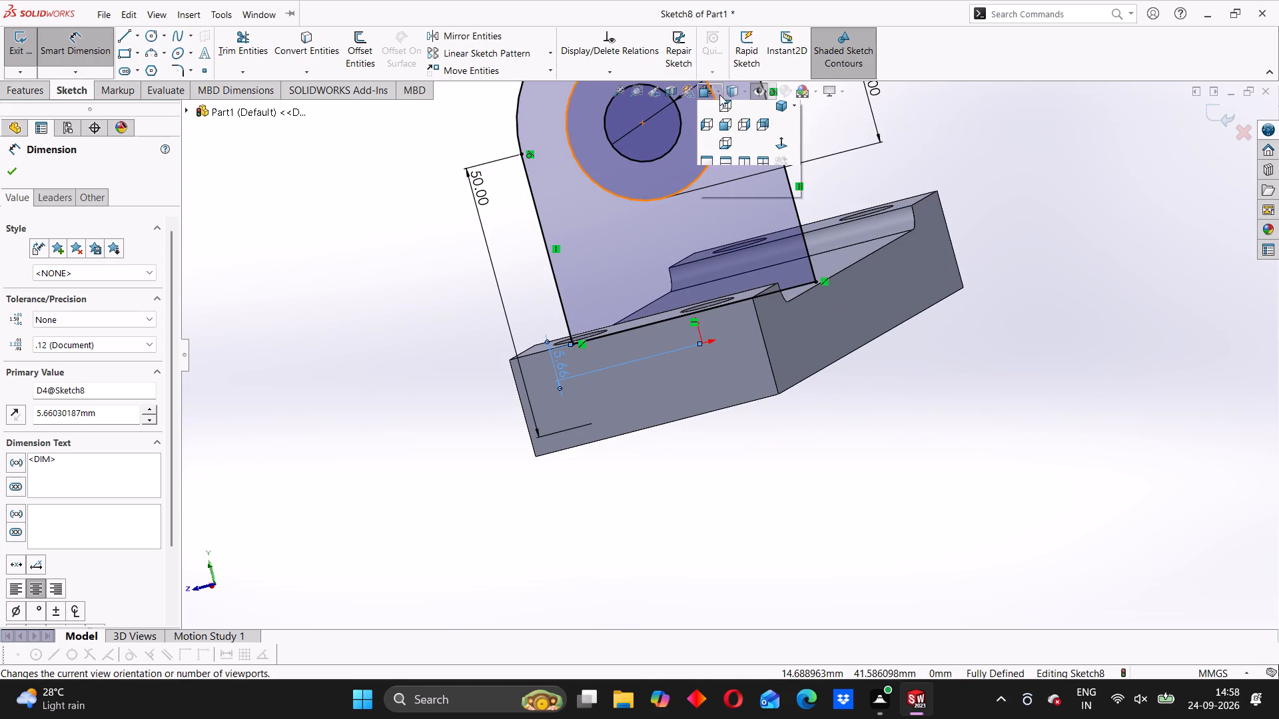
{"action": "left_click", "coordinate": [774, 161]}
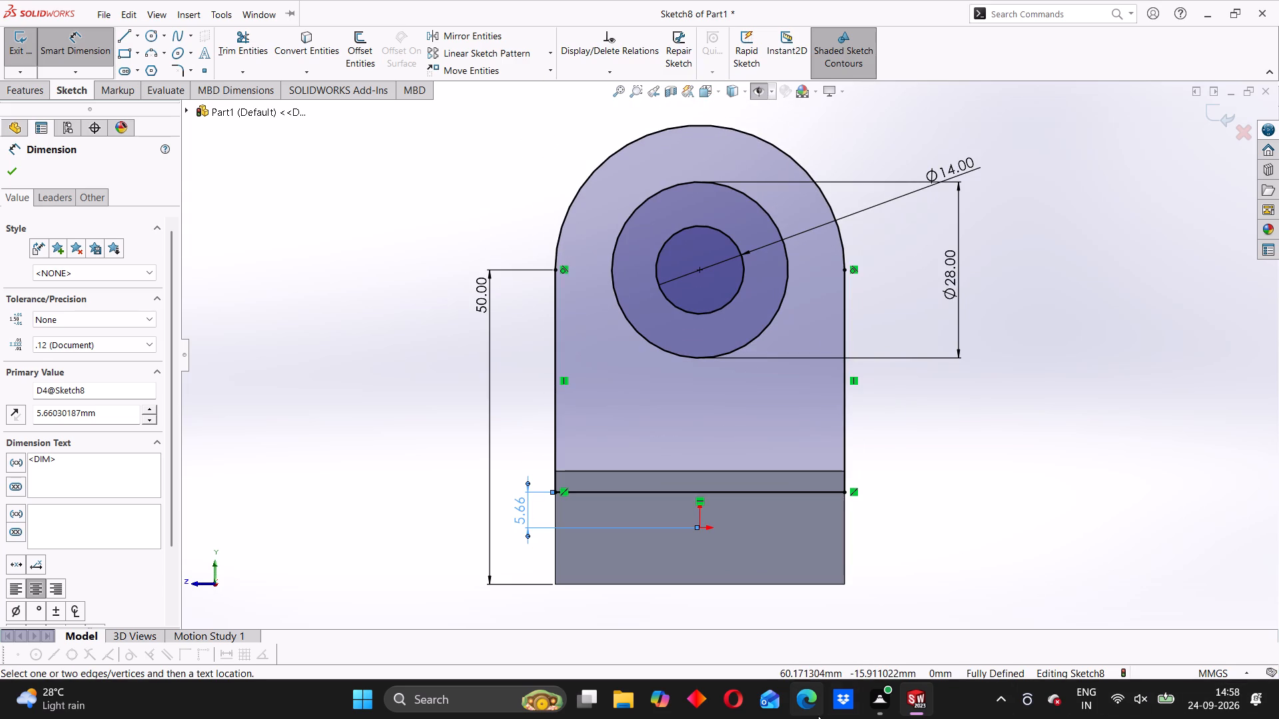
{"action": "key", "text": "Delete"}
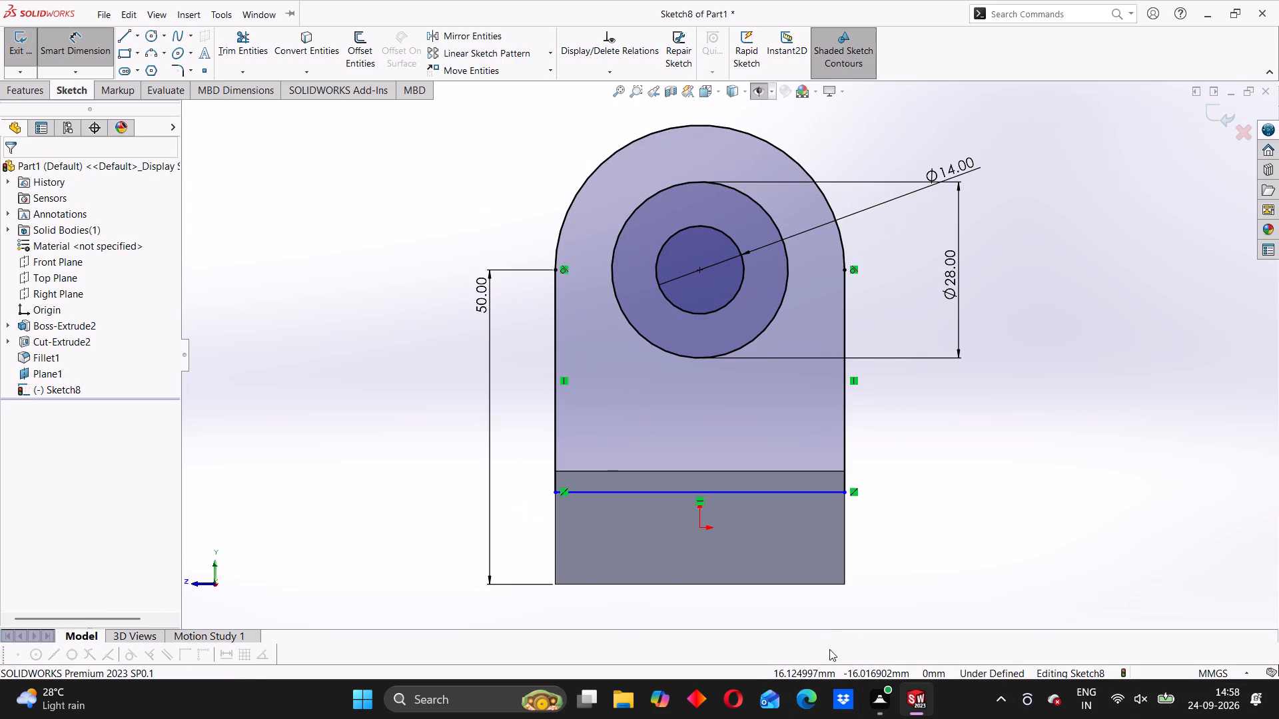
Dimension the profile's bottom edge at 14 mm above the block's bottom edge.
{"action": "left_click_drag", "start_coordinate": [415, 413], "coordinate": [426, 430]}
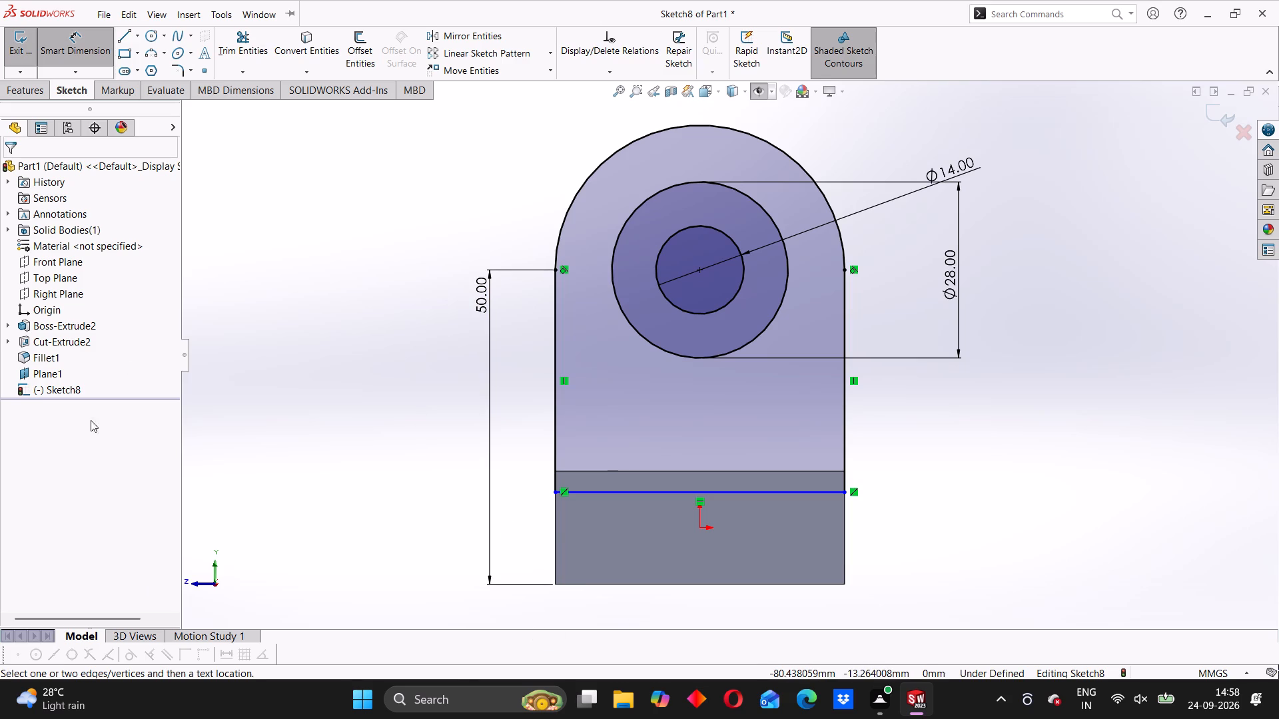
{"action": "left_click", "coordinate": [624, 494]}
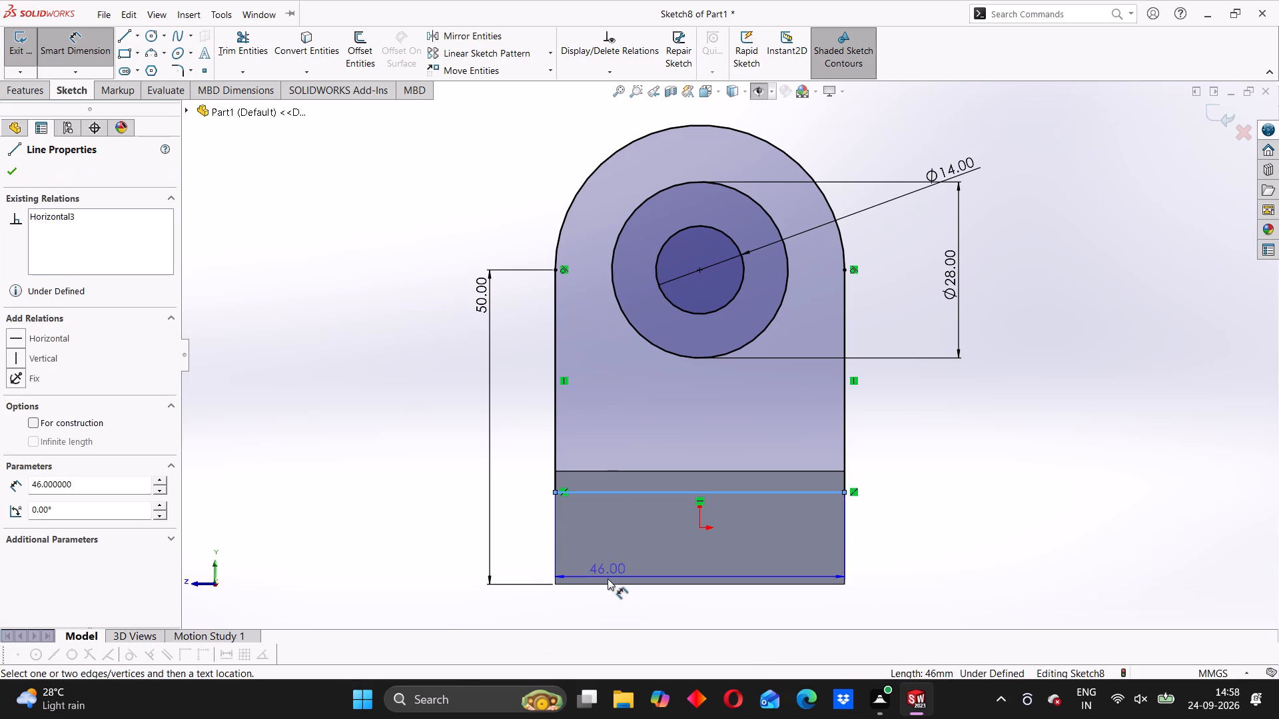
{"action": "left_click", "coordinate": [606, 583]}
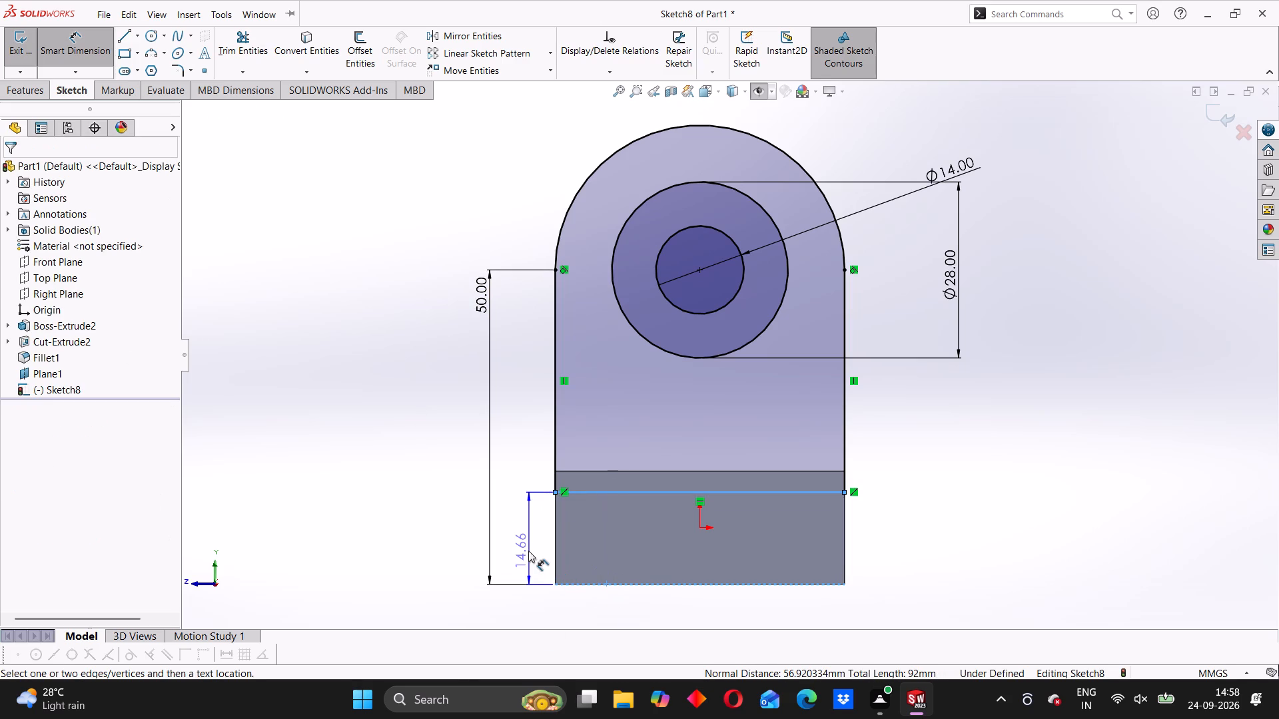
{"action": "left_click", "coordinate": [528, 551]}
{"action": "type", "text": "14"}
{"action": "key", "text": "Return"}
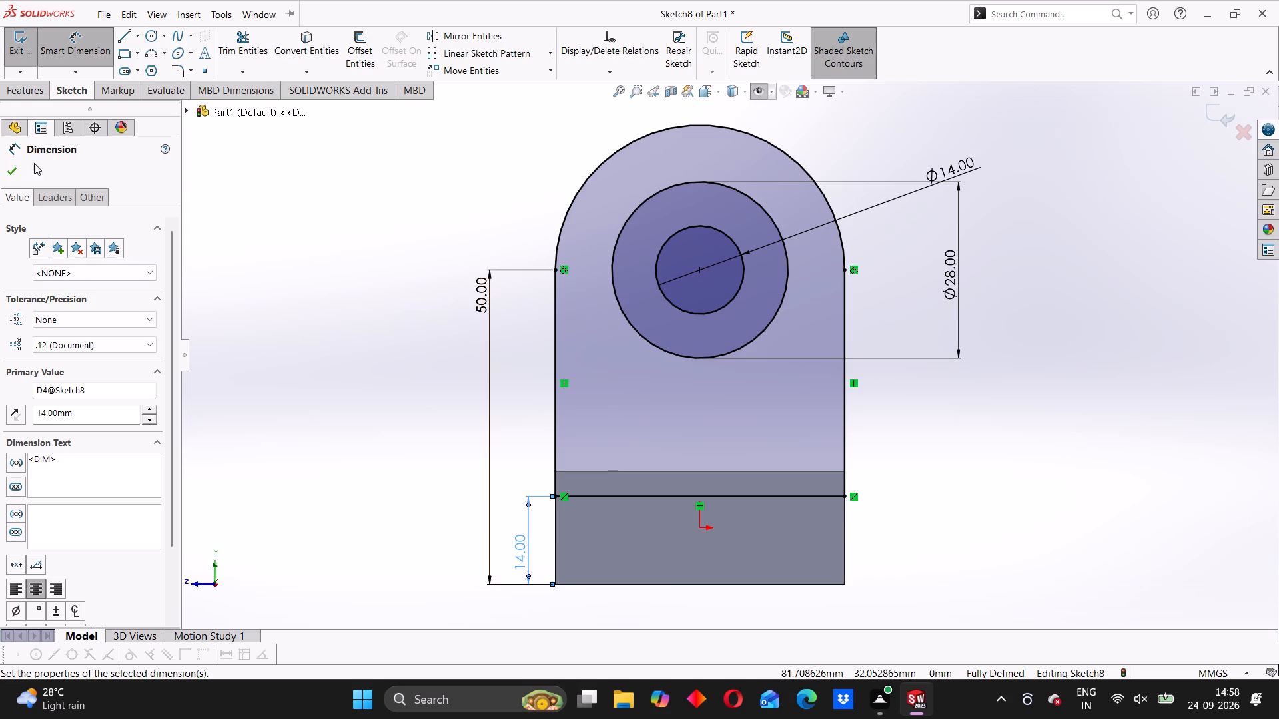
{"action": "left_click", "coordinate": [10, 171]}
Examine from several angles how the upright profile sits on the block's recessed surface.
{"action": "middle_click_drag", "start_coordinate": [402, 445], "coordinate": [487, 477]}
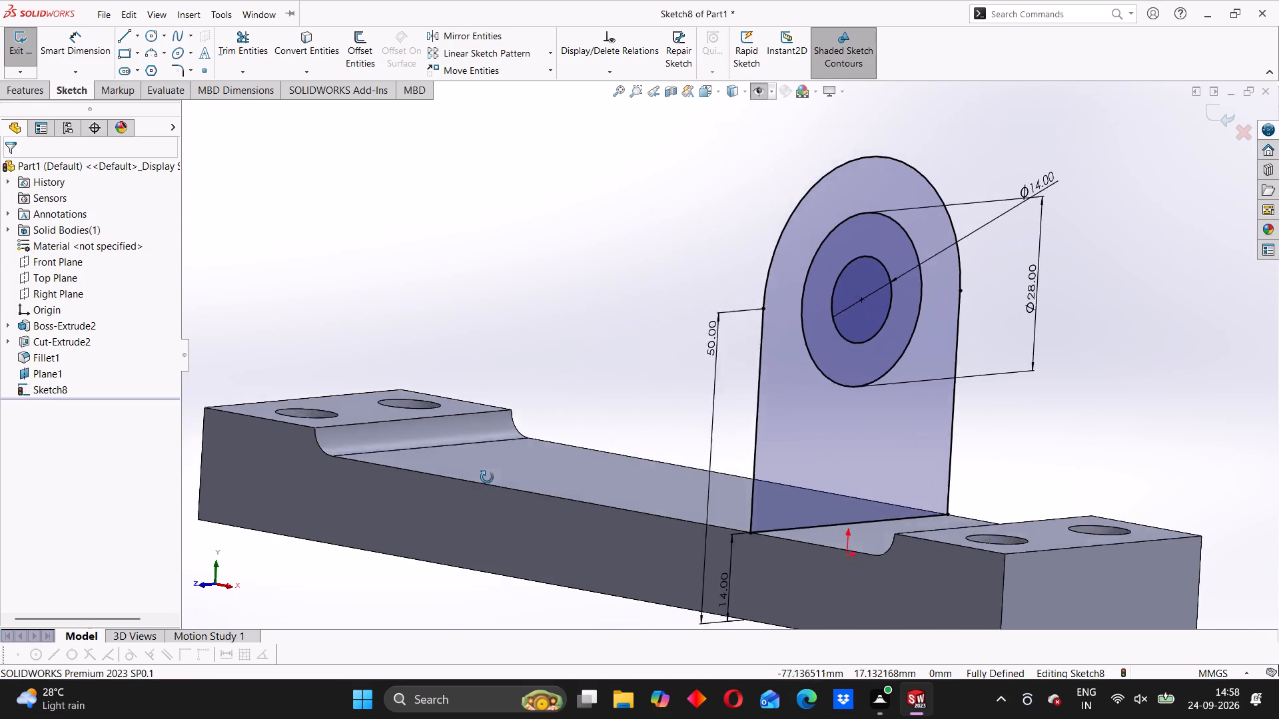
{"action": "middle_click_drag", "start_coordinate": [487, 477], "coordinate": [488, 477]}
{"action": "scroll", "coordinate": [777, 521], "scroll_direction": "down", "scroll_amount": 5}
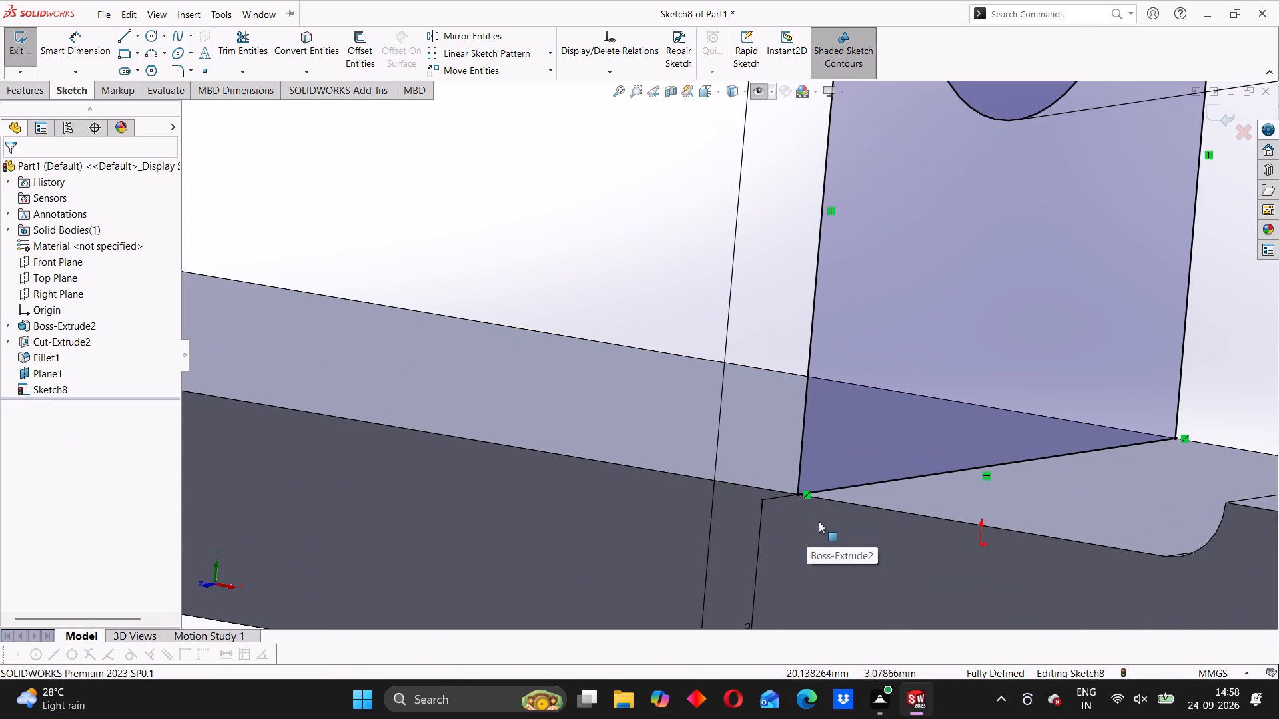
{"action": "scroll", "coordinate": [819, 521], "scroll_direction": "down", "scroll_amount": 3}
{"action": "scroll", "coordinate": [814, 467], "scroll_direction": "up", "scroll_amount": 10}
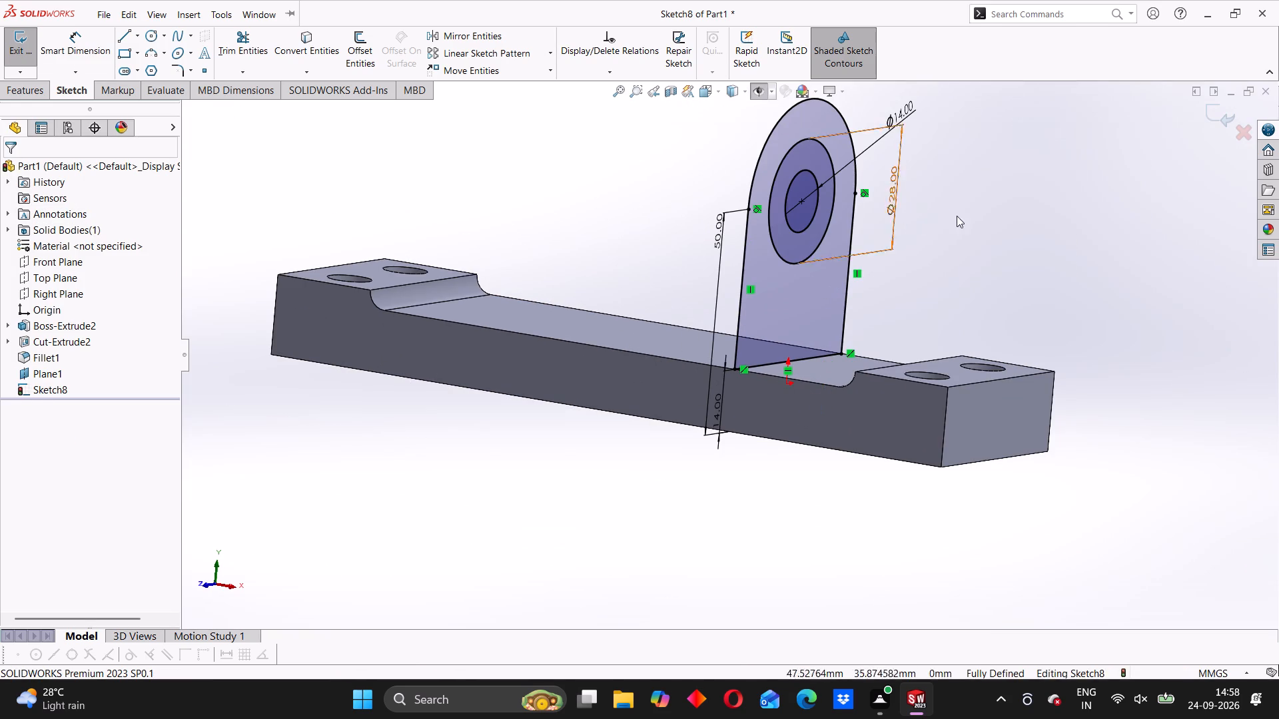
{"action": "middle_click_drag", "start_coordinate": [934, 298], "coordinate": [855, 299]}
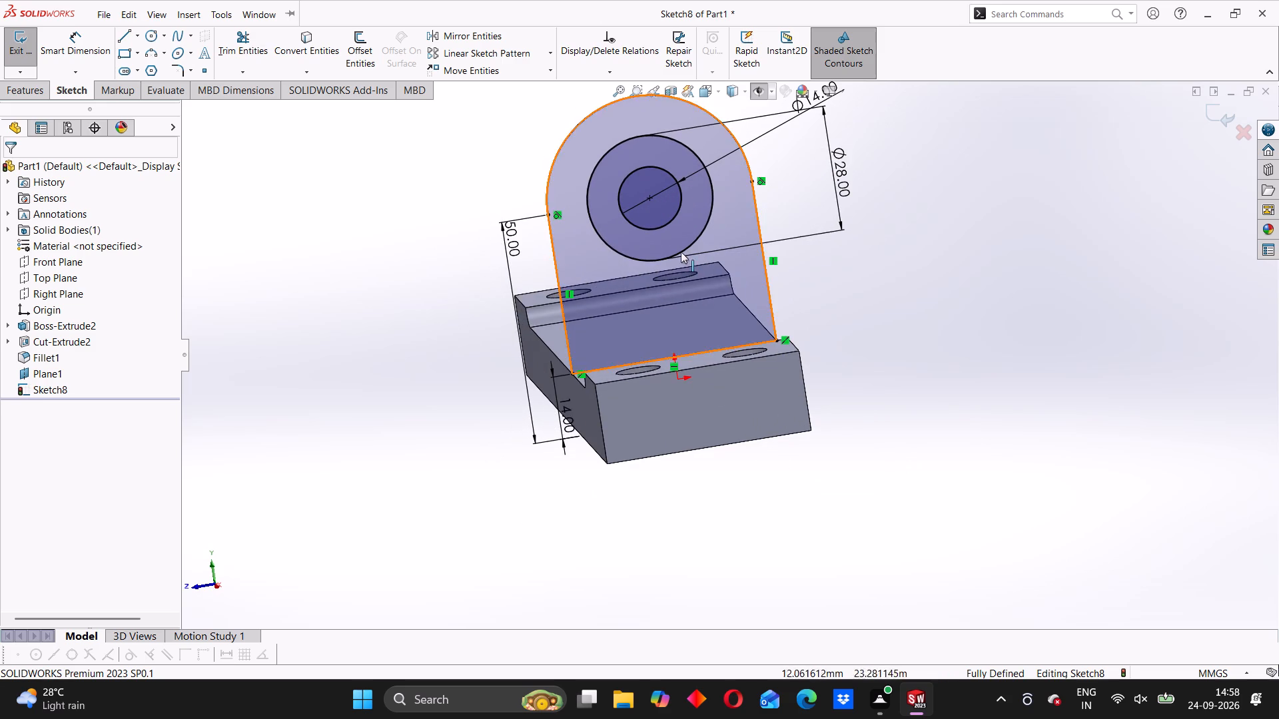
{"action": "scroll", "coordinate": [643, 236], "scroll_direction": "down", "scroll_amount": 3}
{"action": "scroll", "coordinate": [643, 228], "scroll_direction": "up", "scroll_amount": 3}
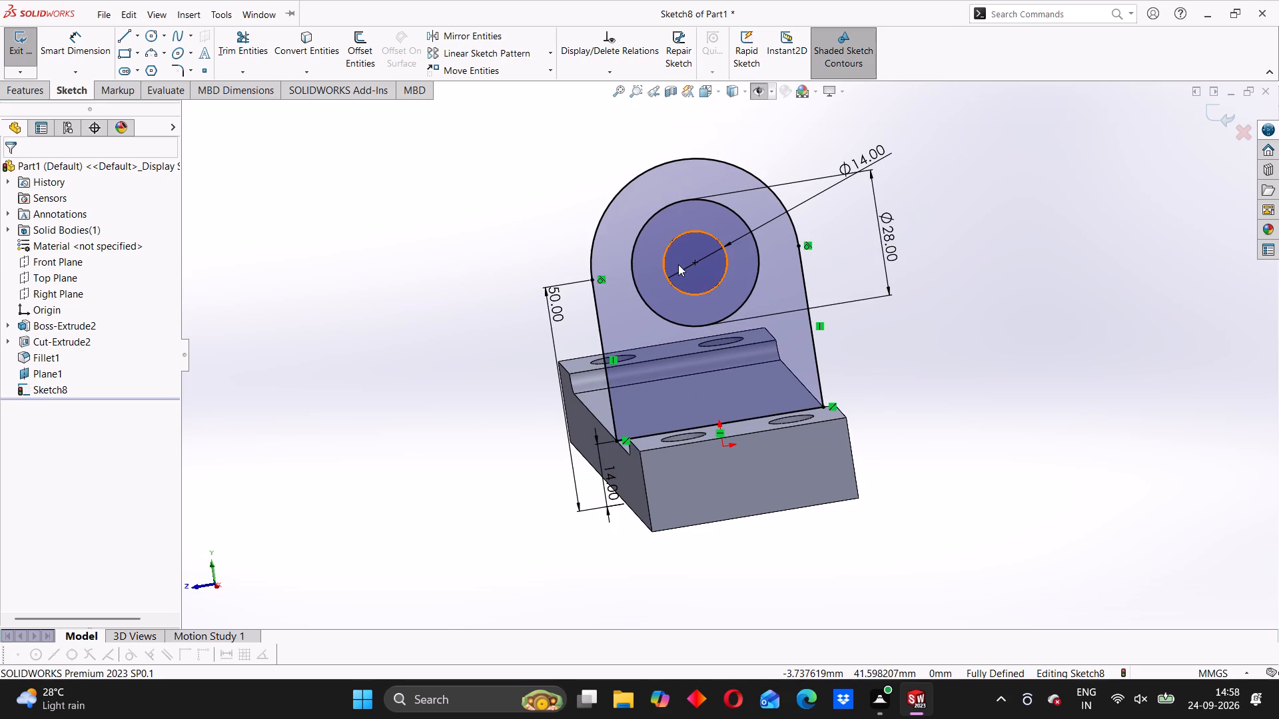
{"action": "middle_click_drag", "start_coordinate": [786, 406], "coordinate": [889, 406]}
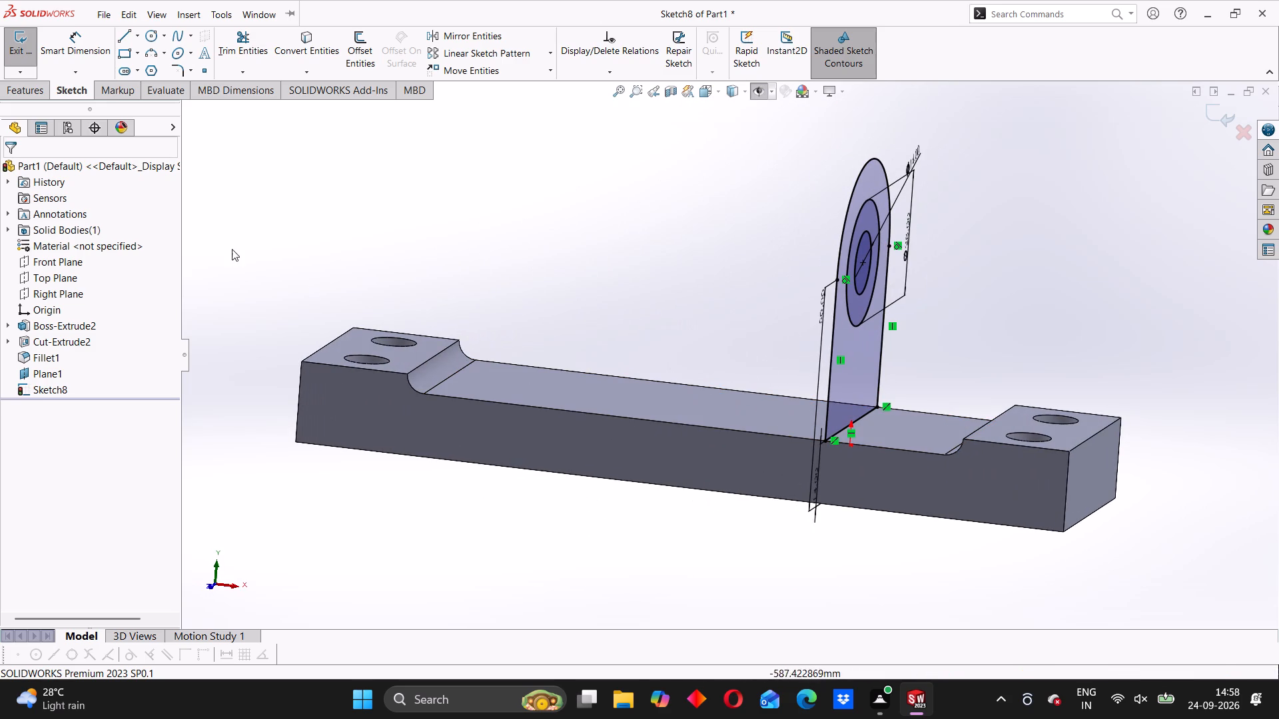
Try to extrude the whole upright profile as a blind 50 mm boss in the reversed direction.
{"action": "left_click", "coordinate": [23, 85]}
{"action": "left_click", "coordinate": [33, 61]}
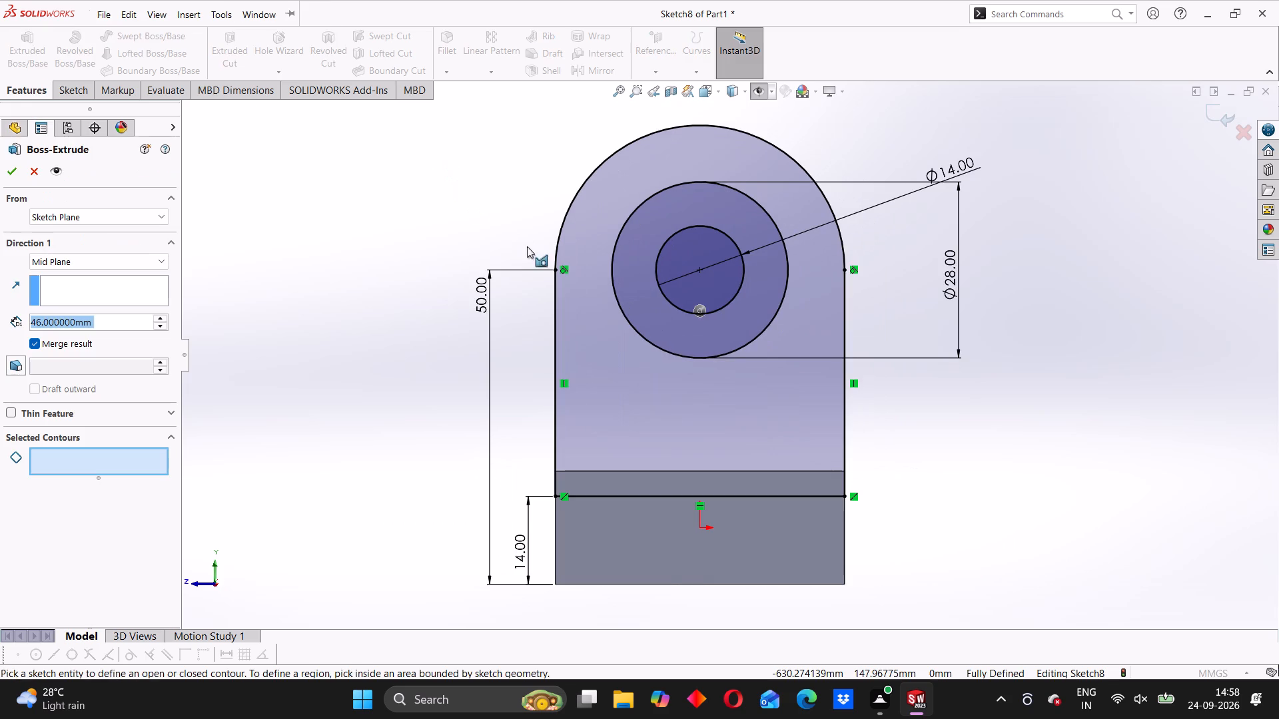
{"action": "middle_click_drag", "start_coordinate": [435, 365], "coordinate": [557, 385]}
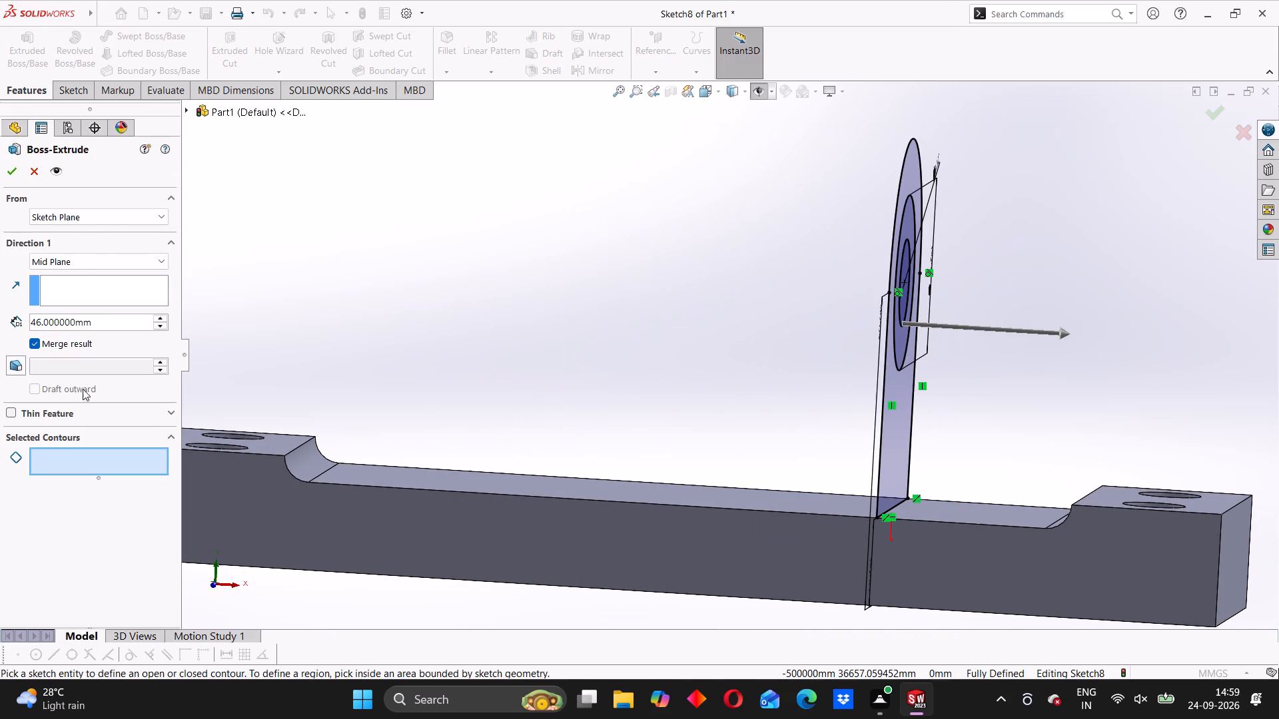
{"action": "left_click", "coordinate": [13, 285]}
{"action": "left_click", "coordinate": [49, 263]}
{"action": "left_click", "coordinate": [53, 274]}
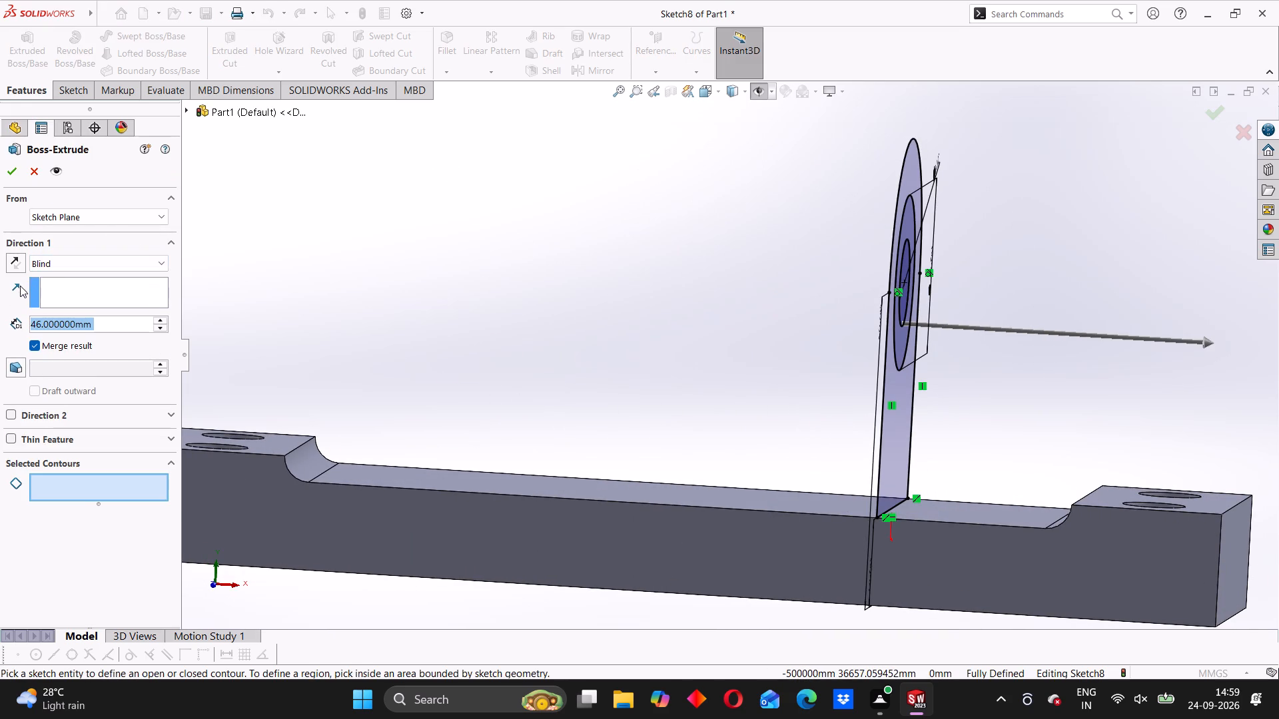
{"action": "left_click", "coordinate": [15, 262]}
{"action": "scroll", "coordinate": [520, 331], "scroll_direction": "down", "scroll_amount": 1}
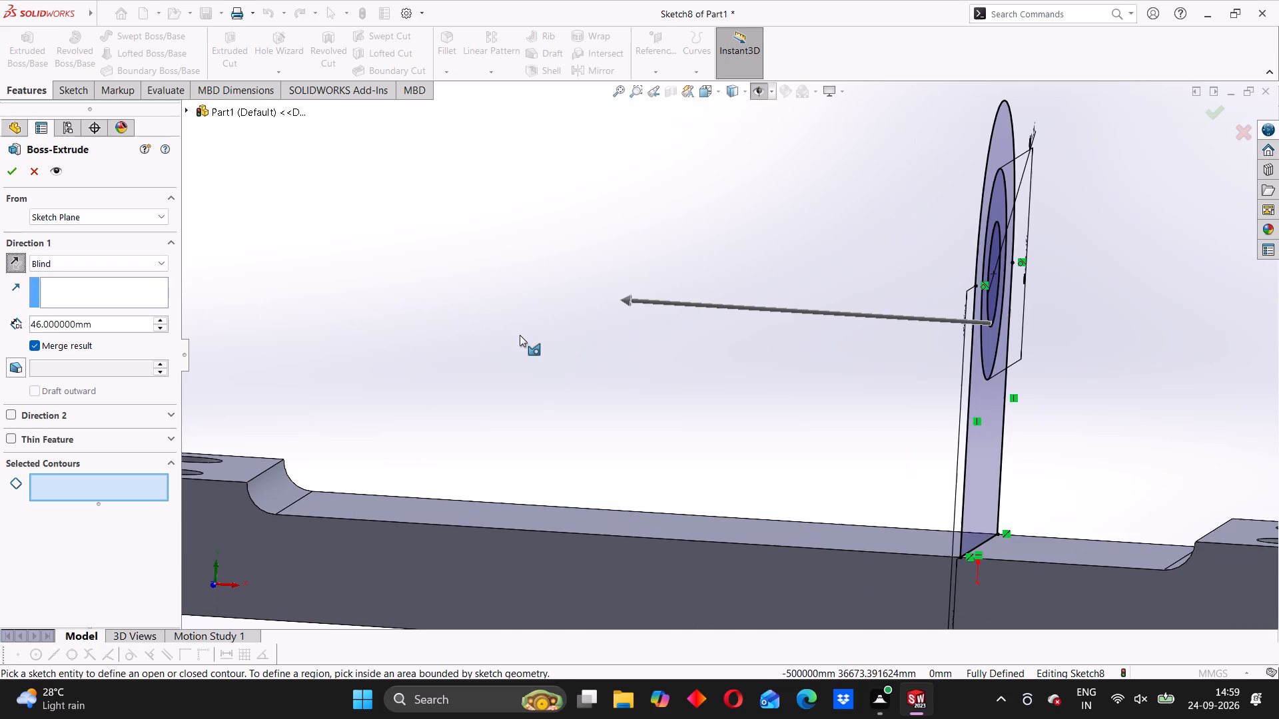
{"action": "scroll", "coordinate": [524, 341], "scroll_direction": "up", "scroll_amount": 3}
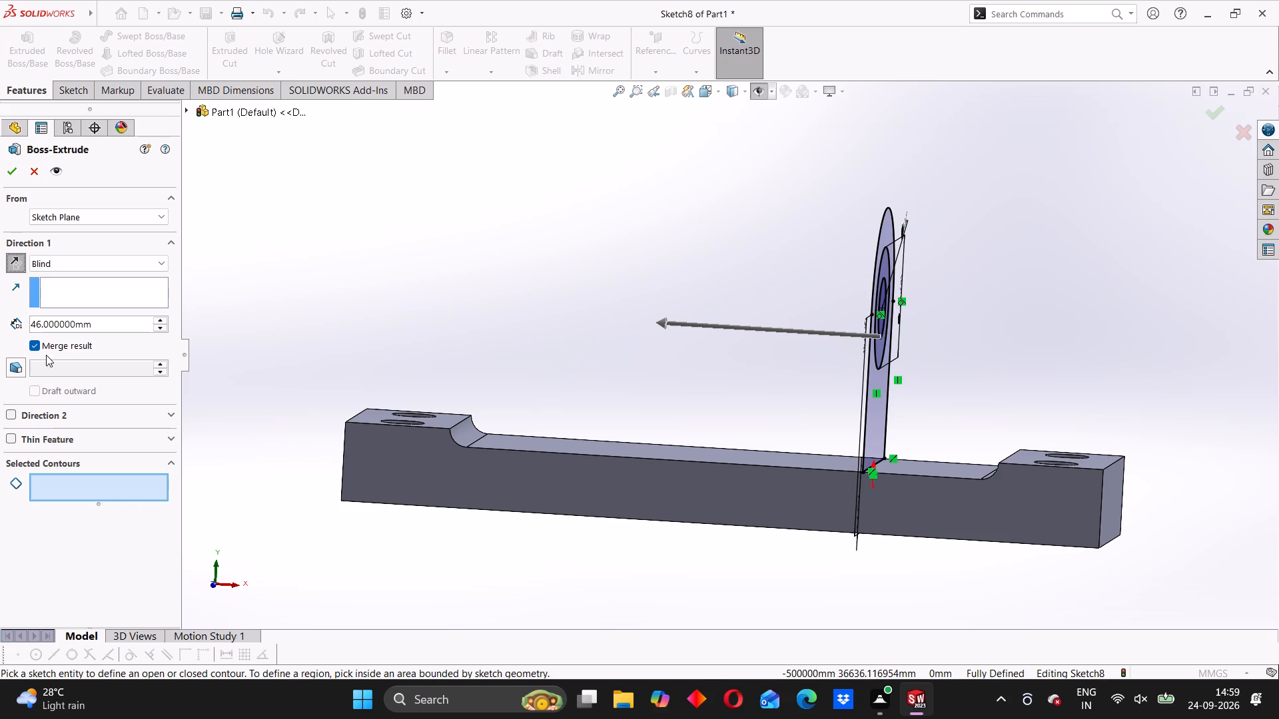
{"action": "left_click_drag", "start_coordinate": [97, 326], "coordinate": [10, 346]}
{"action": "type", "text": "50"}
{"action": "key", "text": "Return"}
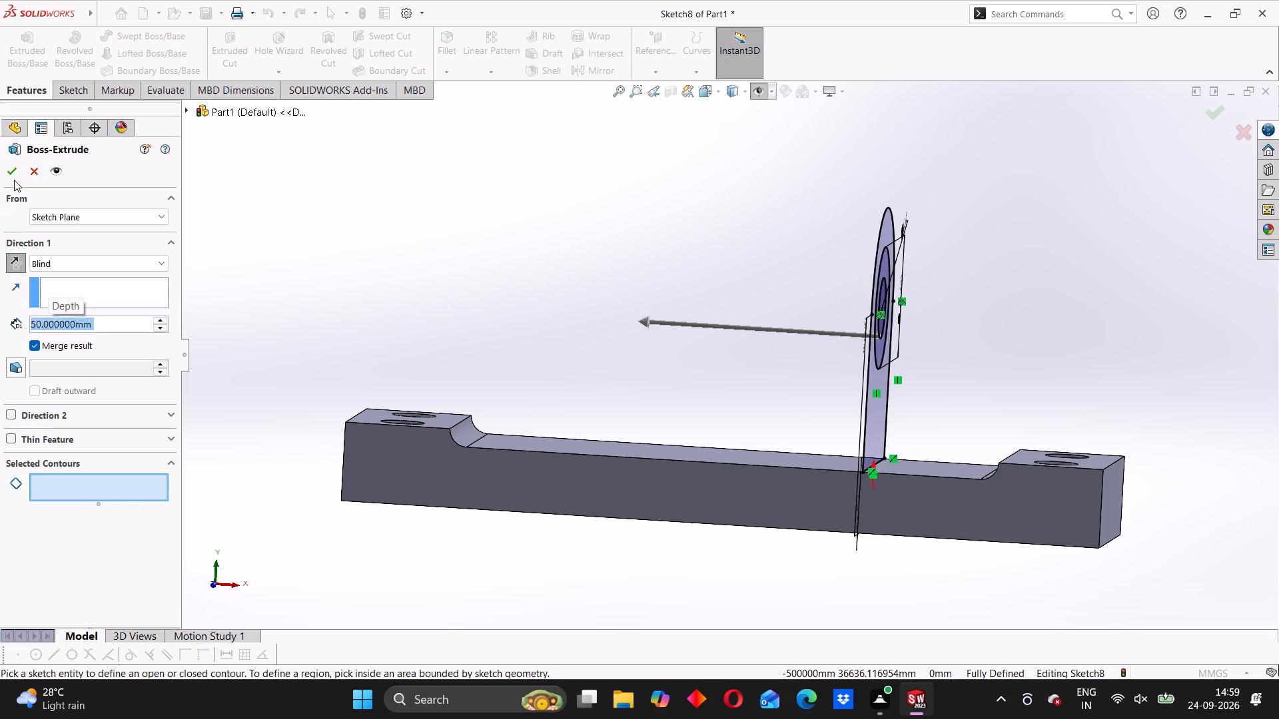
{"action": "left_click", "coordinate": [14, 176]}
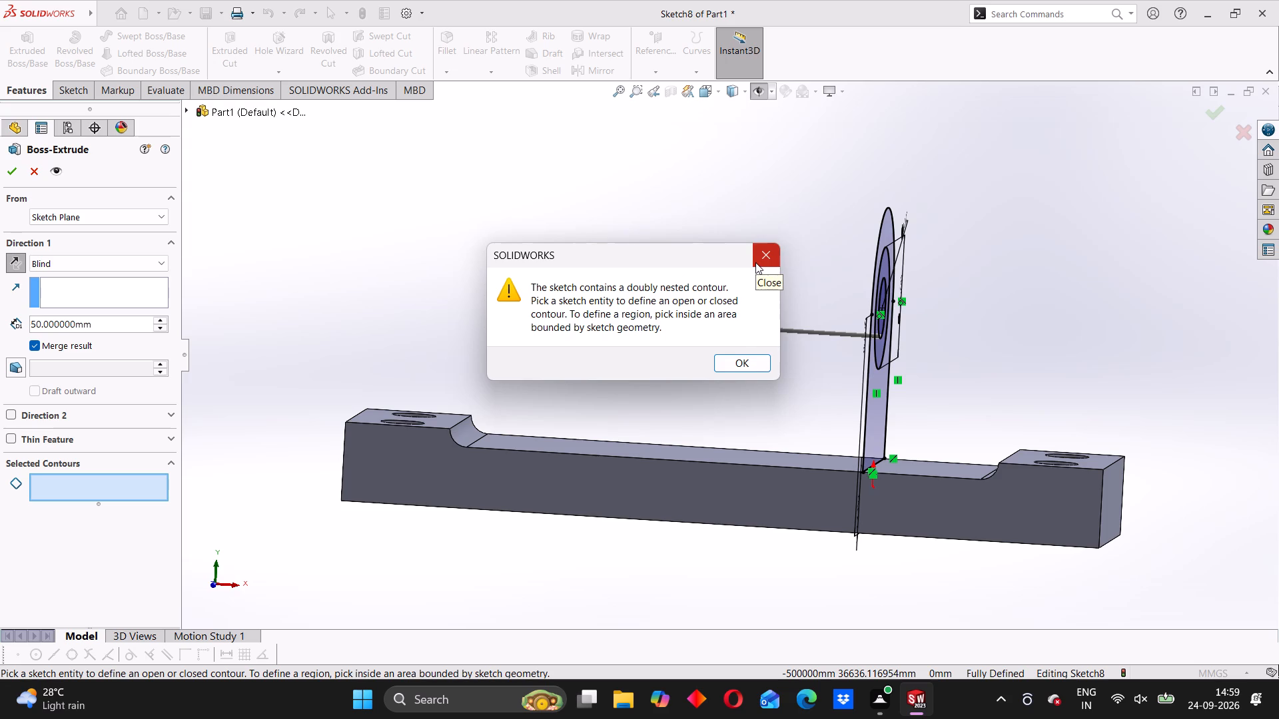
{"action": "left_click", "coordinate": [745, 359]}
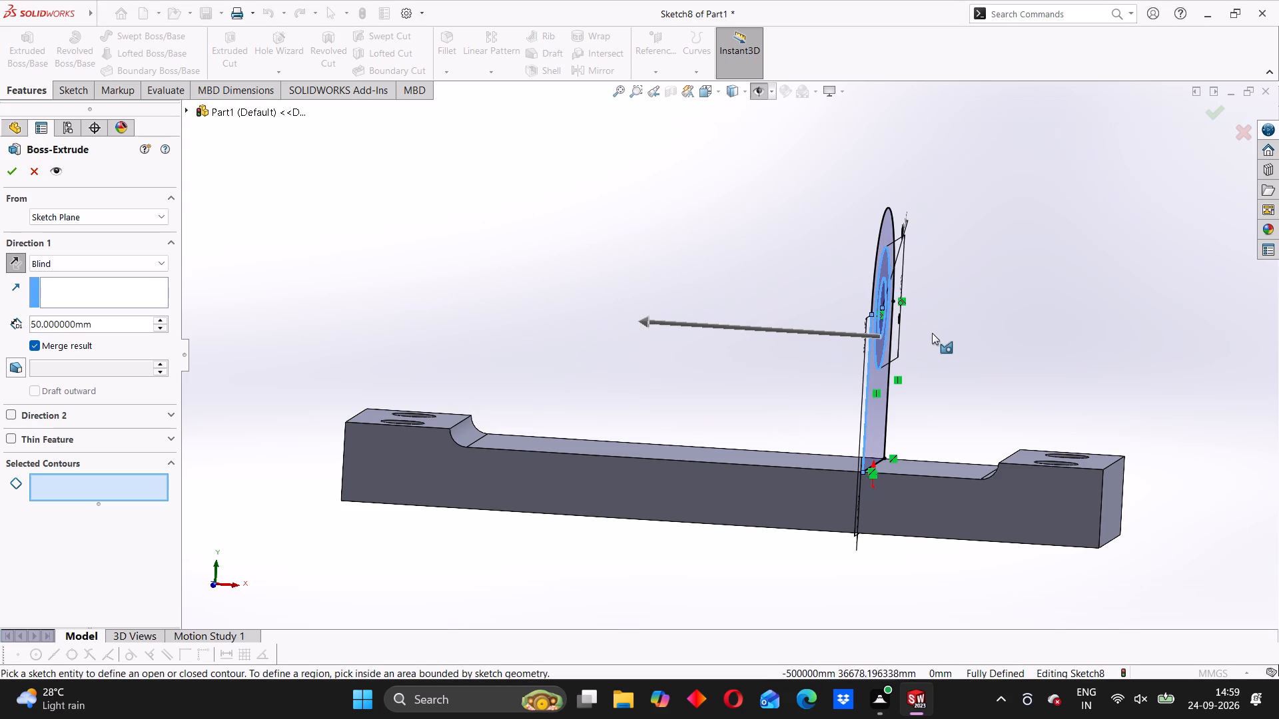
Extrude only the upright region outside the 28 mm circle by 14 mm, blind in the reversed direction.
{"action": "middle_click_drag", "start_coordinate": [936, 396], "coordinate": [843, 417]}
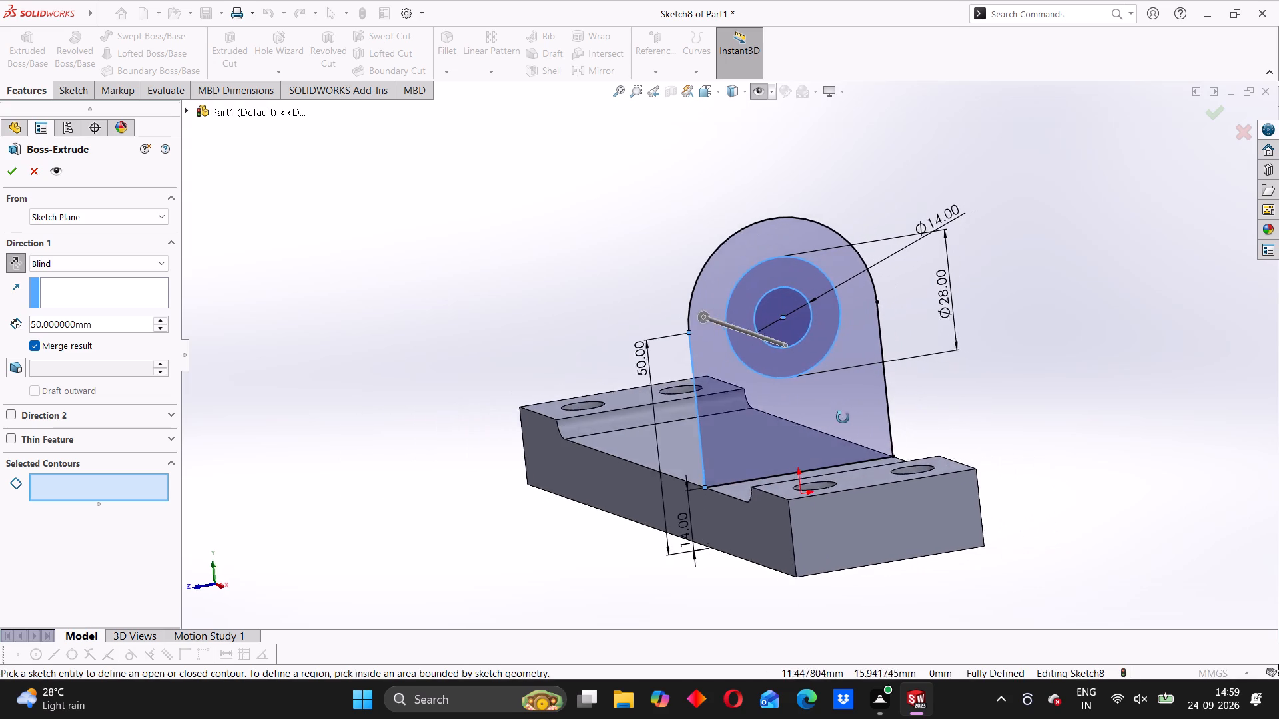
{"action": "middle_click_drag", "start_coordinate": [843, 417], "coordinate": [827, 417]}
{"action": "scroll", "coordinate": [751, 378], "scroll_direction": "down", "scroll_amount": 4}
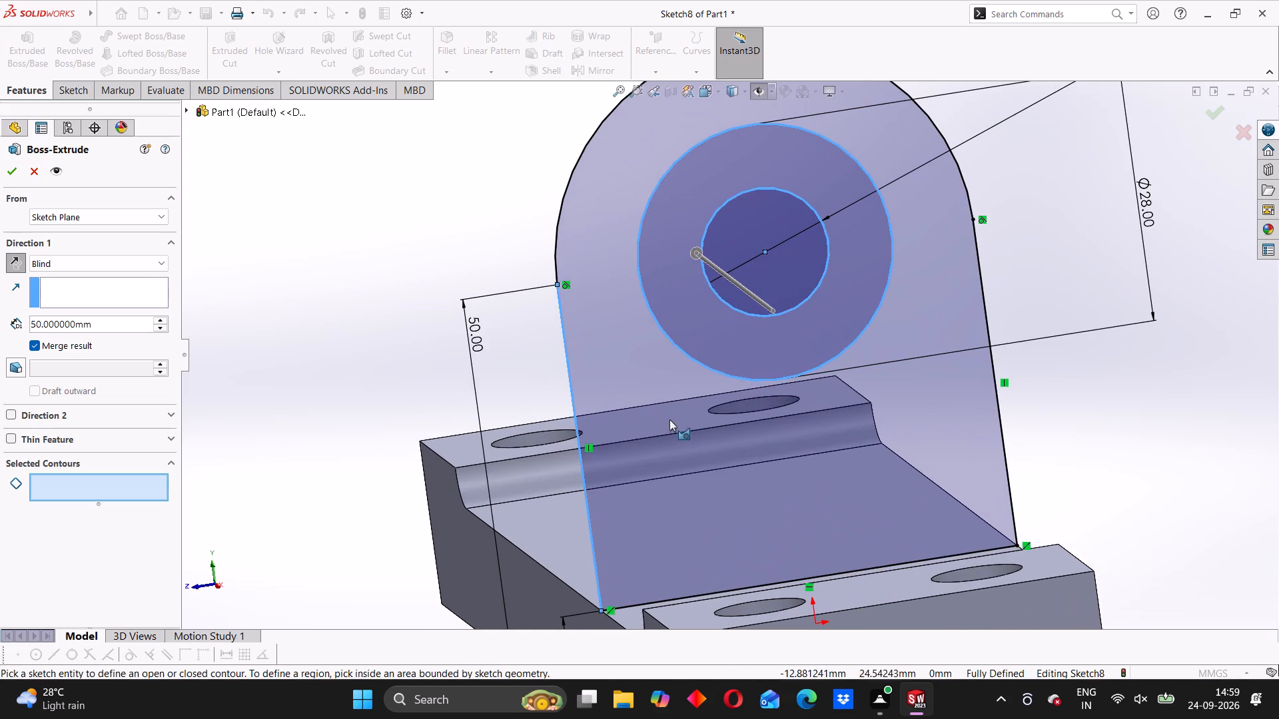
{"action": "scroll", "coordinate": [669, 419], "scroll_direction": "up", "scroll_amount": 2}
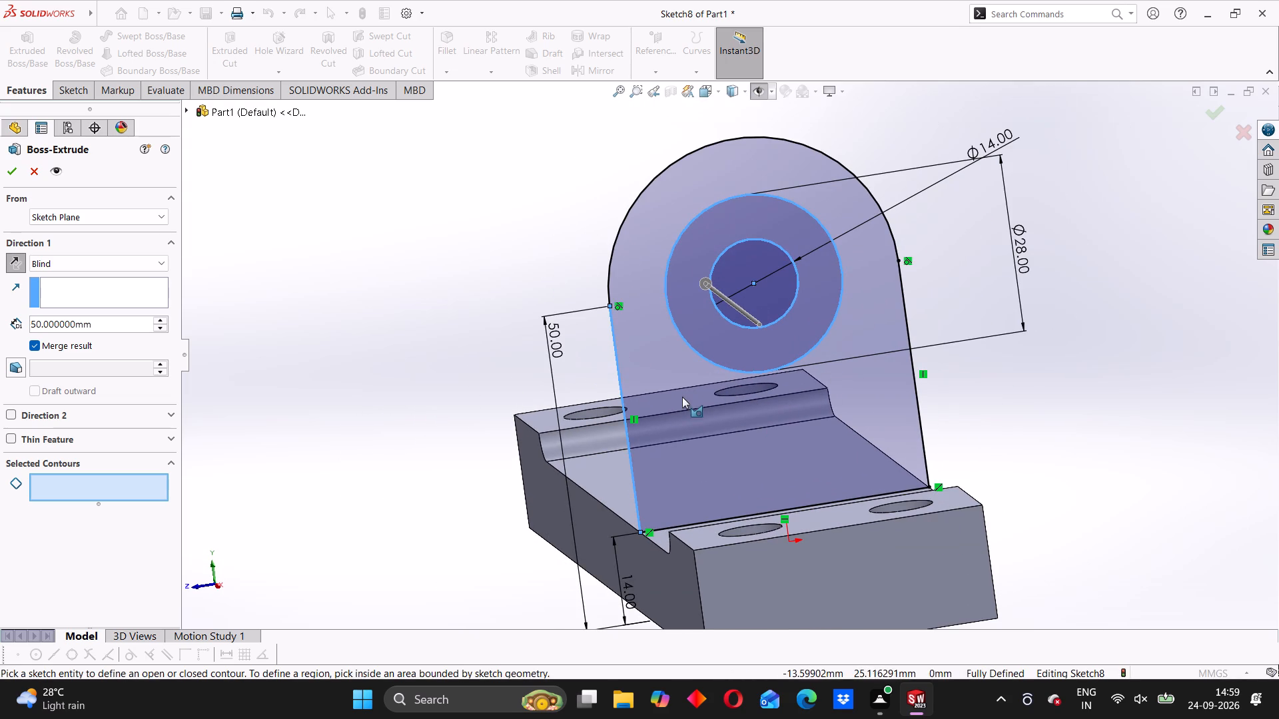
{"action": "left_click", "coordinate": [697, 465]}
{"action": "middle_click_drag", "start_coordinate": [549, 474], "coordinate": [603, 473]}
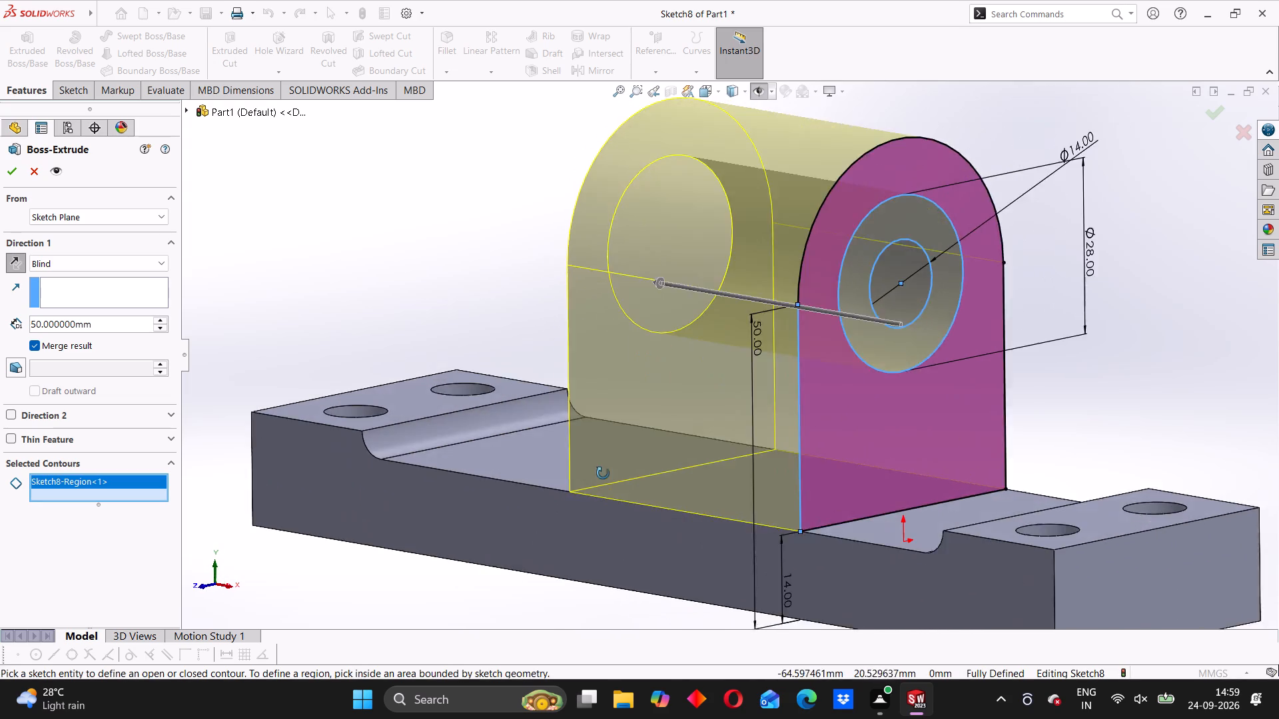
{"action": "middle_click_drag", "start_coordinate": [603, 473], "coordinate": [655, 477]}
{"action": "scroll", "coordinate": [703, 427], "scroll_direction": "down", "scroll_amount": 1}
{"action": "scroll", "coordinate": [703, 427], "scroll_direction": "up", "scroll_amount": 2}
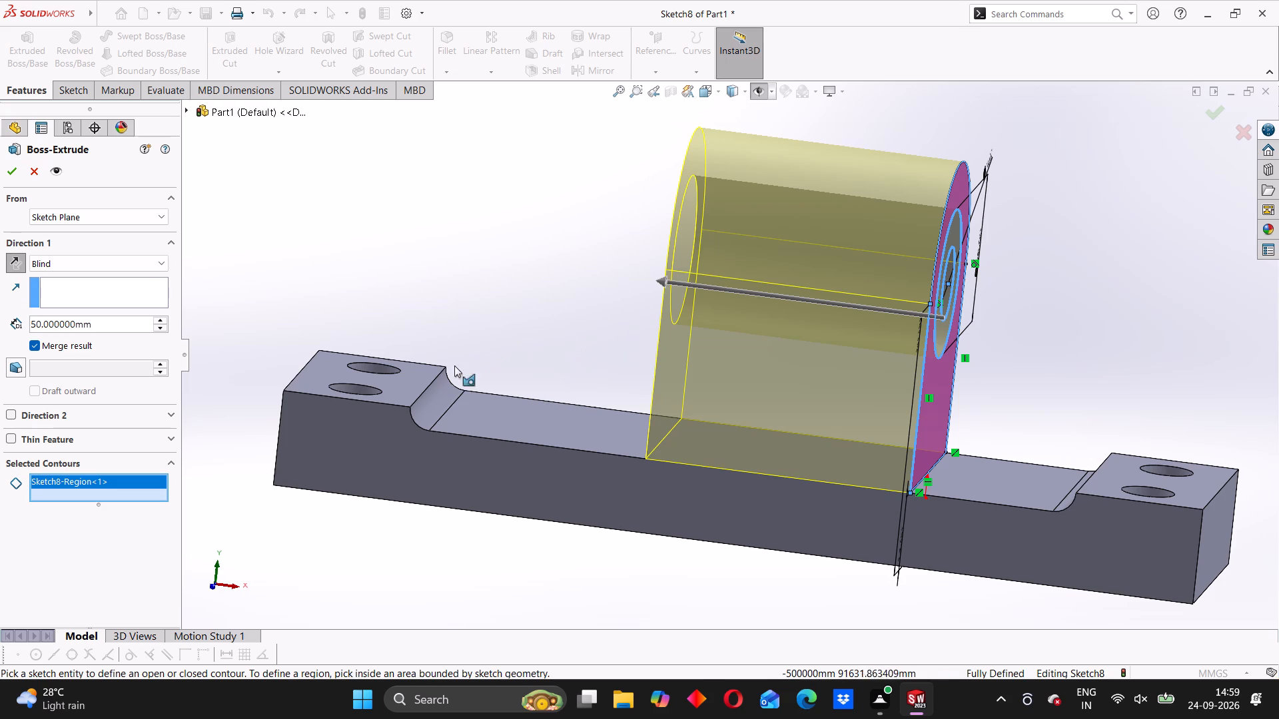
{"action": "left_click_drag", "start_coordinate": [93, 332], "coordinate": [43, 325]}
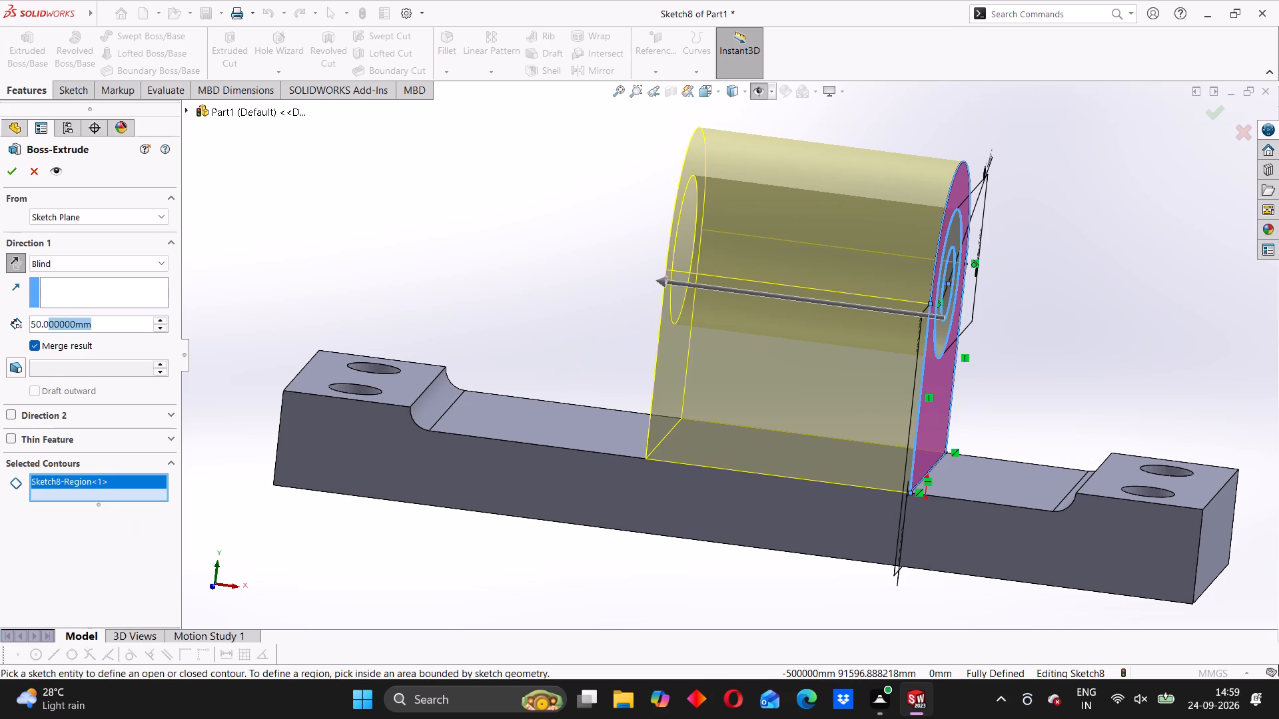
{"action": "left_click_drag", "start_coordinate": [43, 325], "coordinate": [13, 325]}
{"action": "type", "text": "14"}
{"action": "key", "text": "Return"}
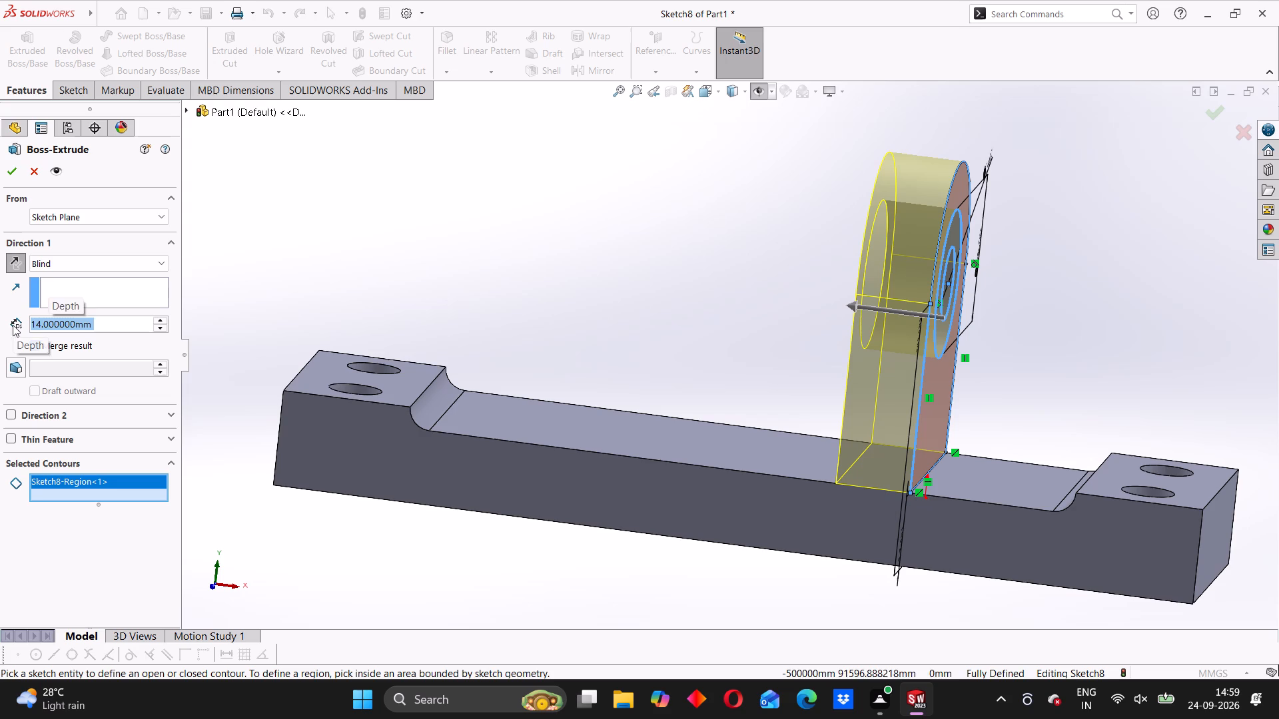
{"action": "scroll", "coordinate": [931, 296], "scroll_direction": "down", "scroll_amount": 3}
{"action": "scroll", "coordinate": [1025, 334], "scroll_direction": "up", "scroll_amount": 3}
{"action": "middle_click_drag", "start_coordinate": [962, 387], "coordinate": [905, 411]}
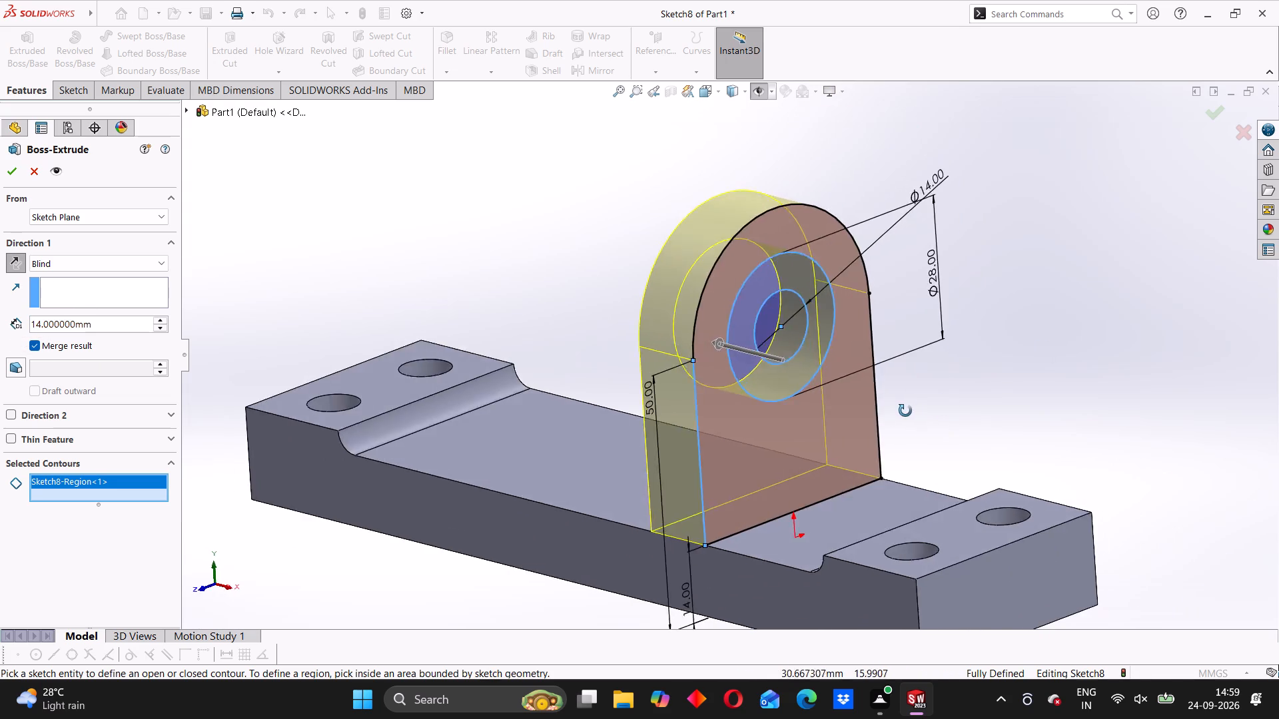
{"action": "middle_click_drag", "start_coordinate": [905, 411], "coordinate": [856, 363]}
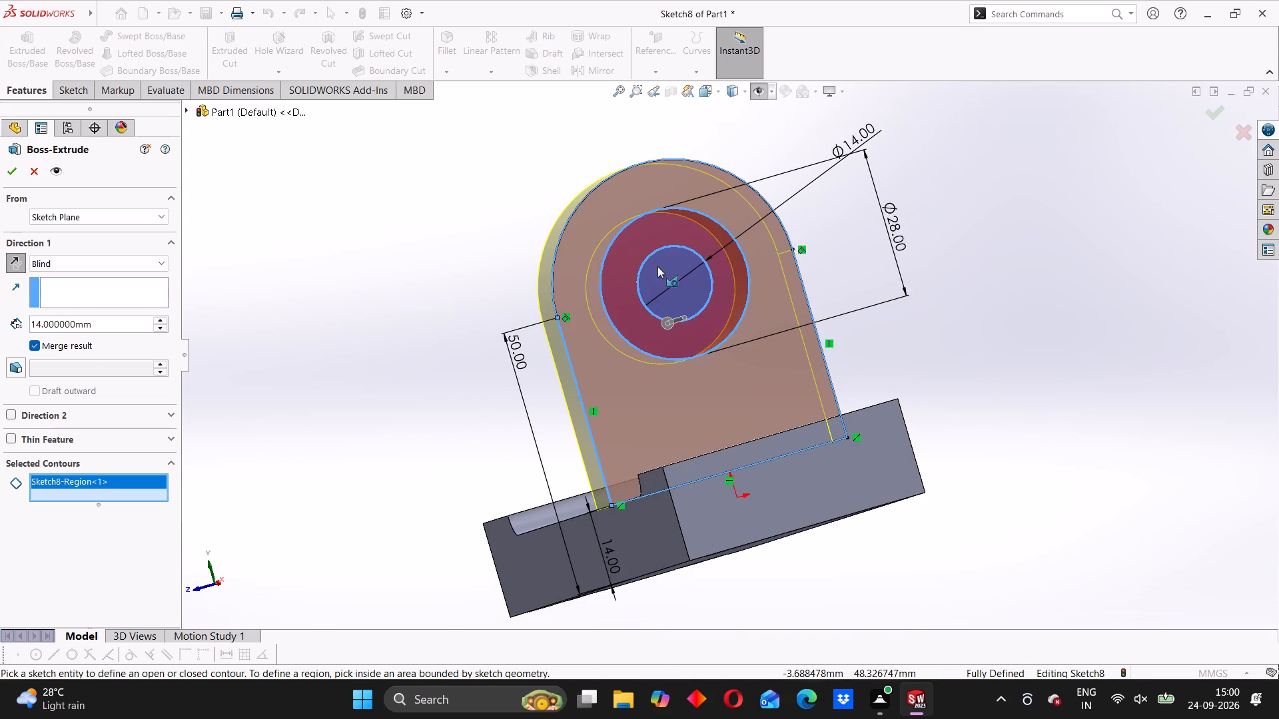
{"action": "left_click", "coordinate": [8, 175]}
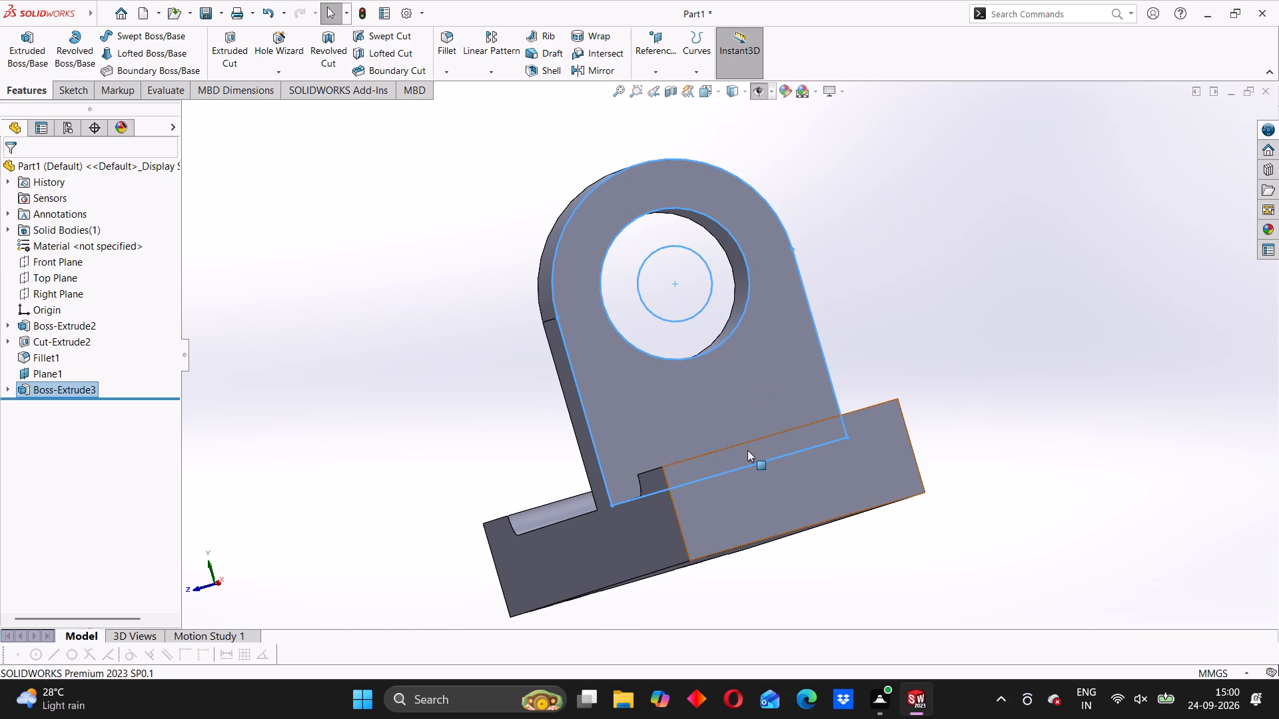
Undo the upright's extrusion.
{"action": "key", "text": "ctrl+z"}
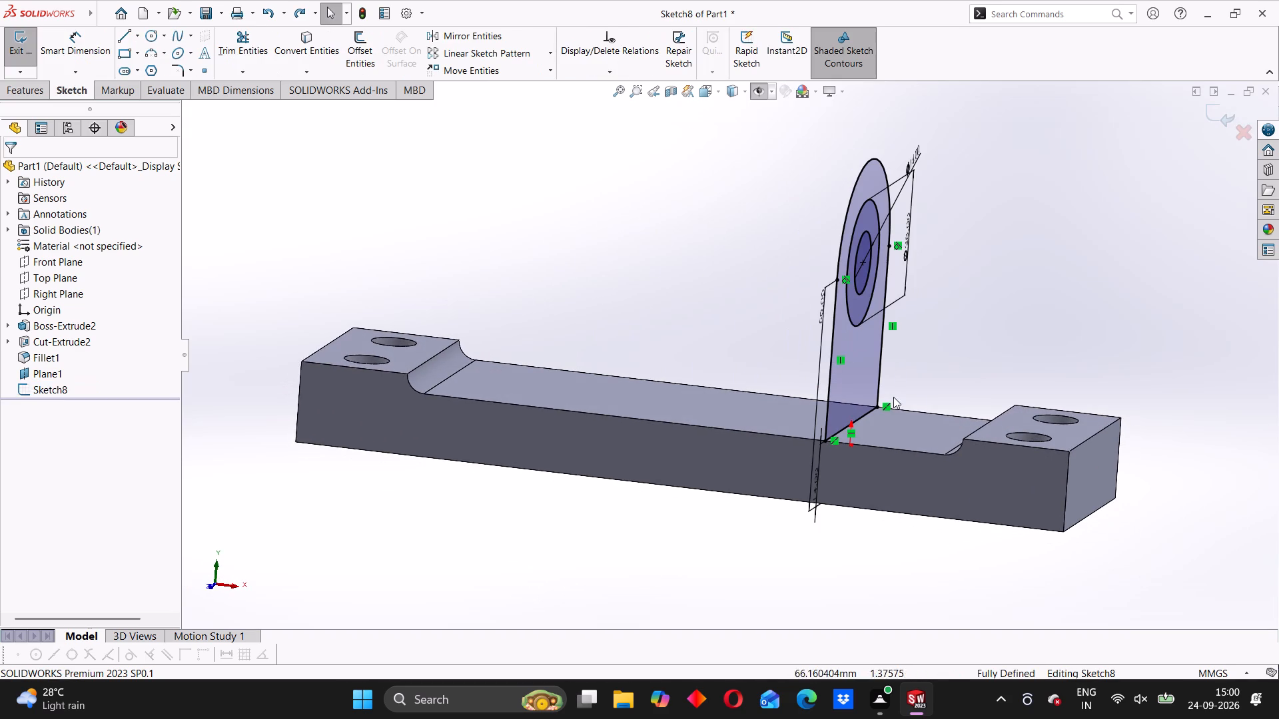
Extrude the upright's outer region and the ring inside it 14 mm, blind and reversed, leaving the 14 mm circle open.
{"action": "left_click", "coordinate": [19, 89]}
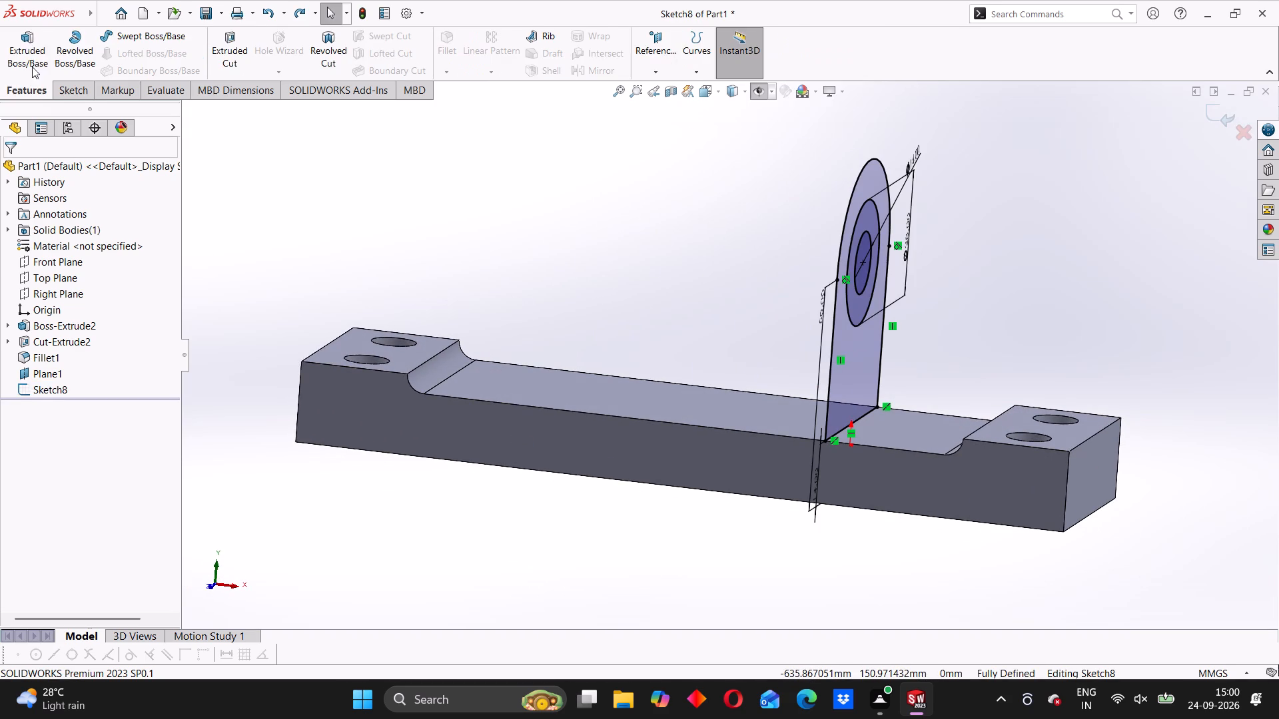
{"action": "left_click", "coordinate": [33, 55]}
{"action": "middle_click_drag", "start_coordinate": [657, 298], "coordinate": [602, 308]}
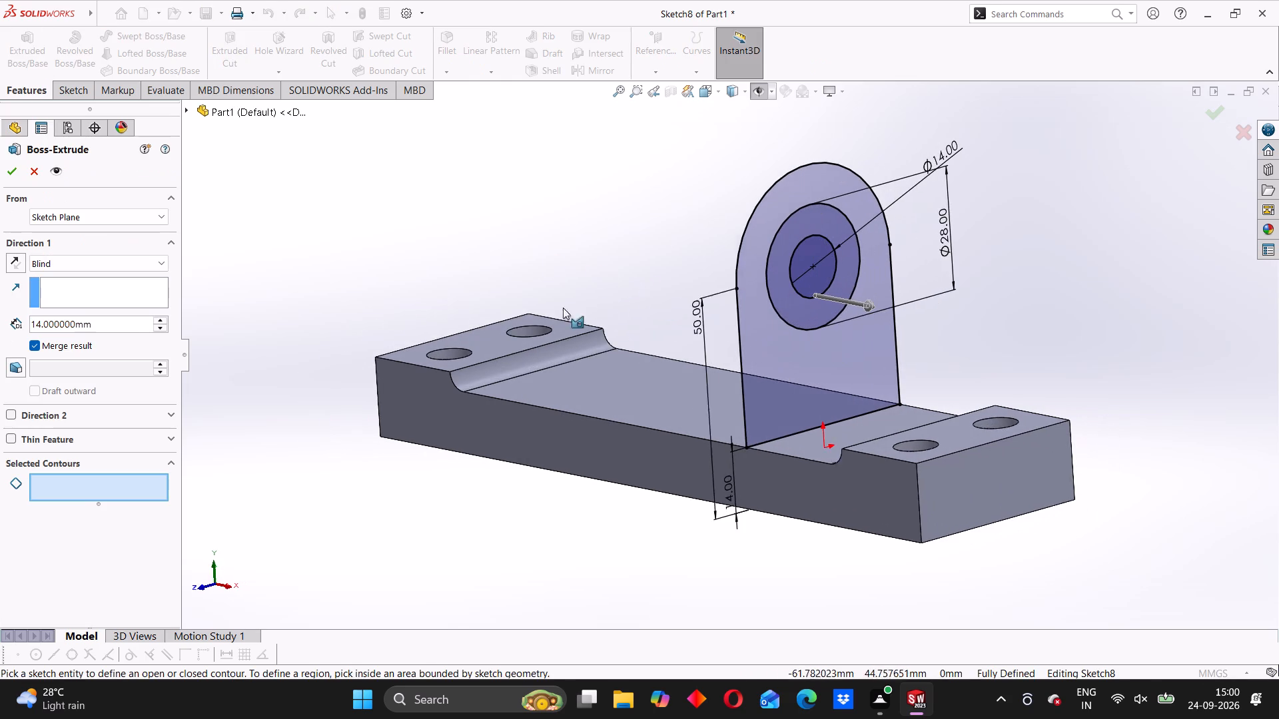
{"action": "left_click", "coordinate": [11, 264]}
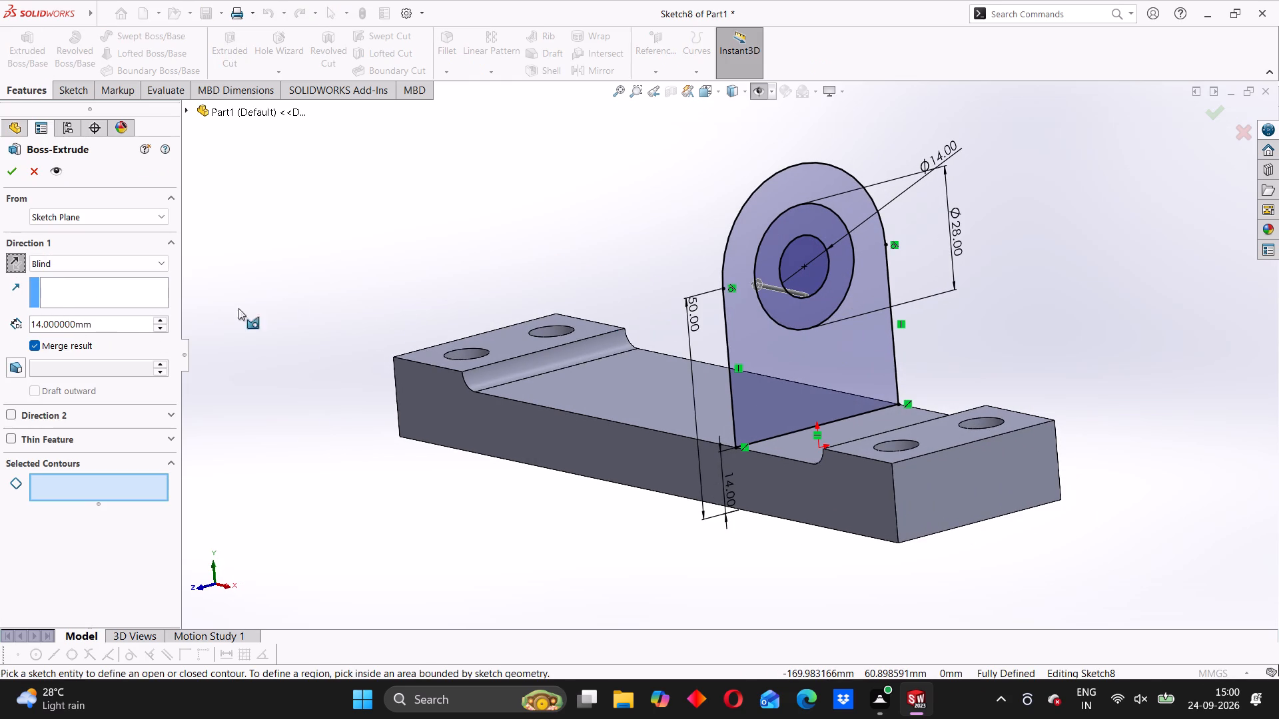
{"action": "left_click", "coordinate": [772, 336]}
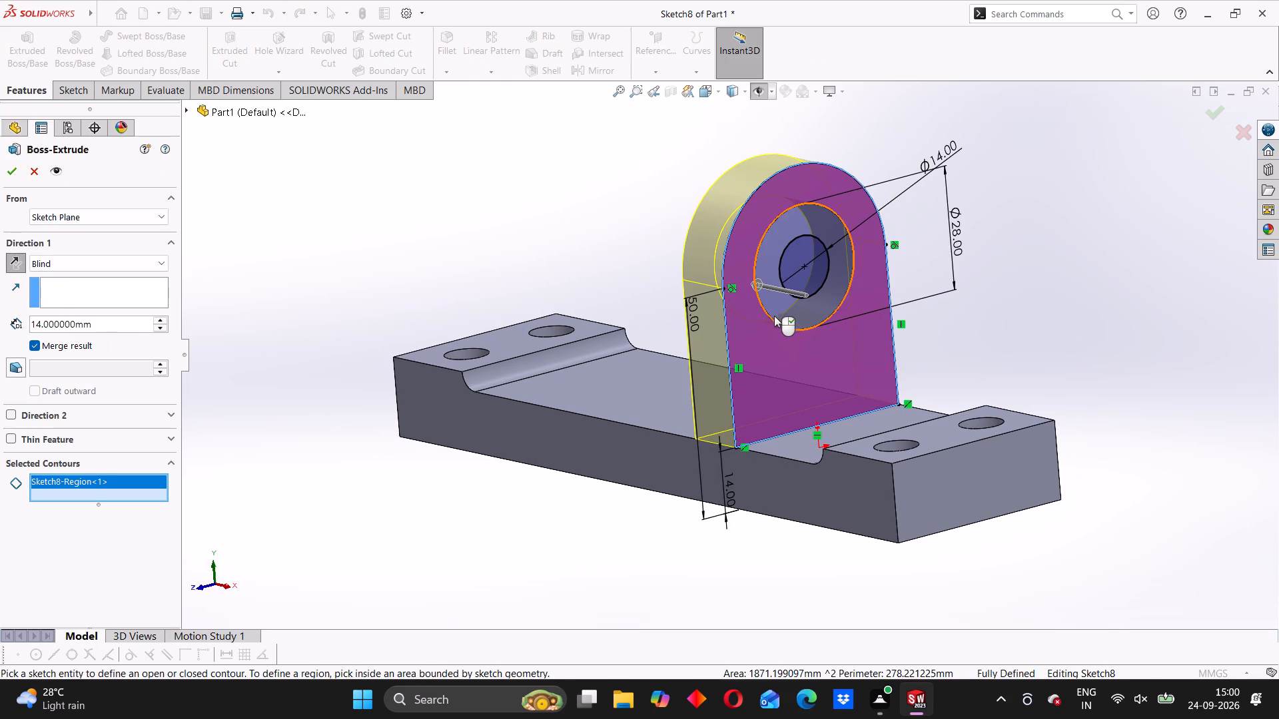
{"action": "left_click", "coordinate": [775, 312]}
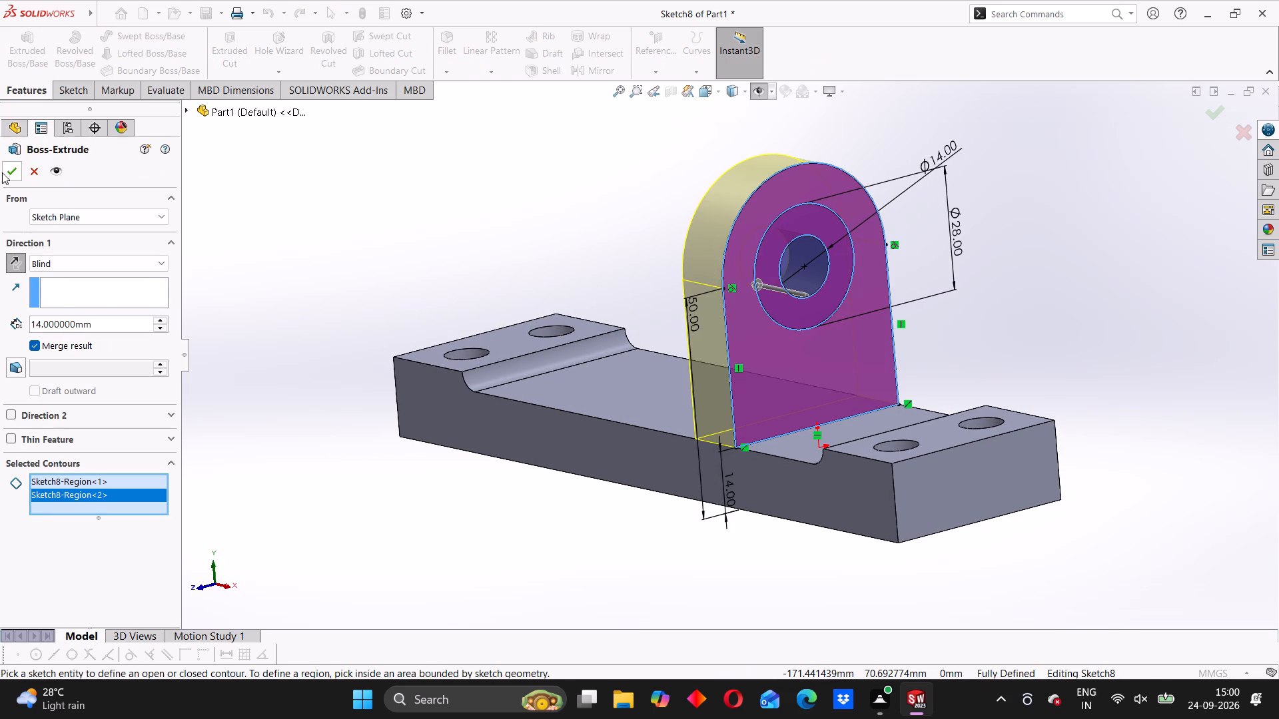
{"action": "left_click", "coordinate": [9, 170]}
Examine the extruded upright, its circular opening and its seat on the block from several angles.
{"action": "middle_click_drag", "start_coordinate": [632, 265], "coordinate": [677, 265]}
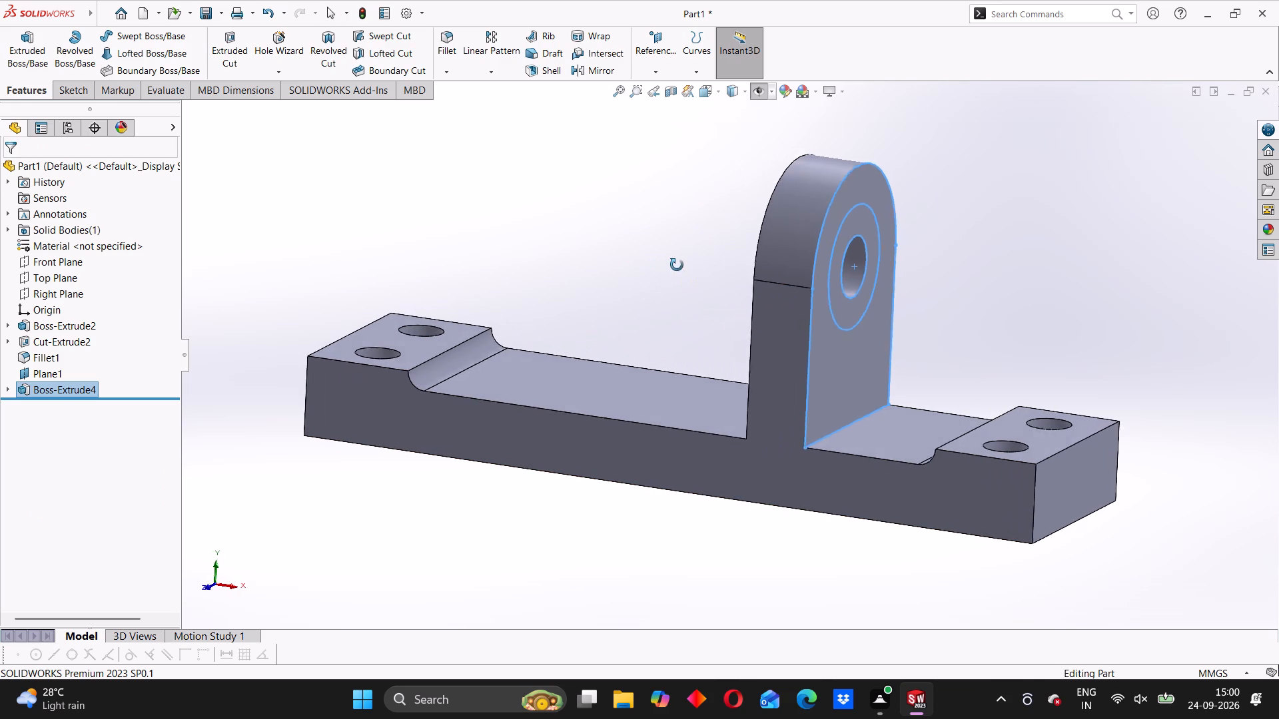
{"action": "middle_click_drag", "start_coordinate": [677, 265], "coordinate": [688, 264]}
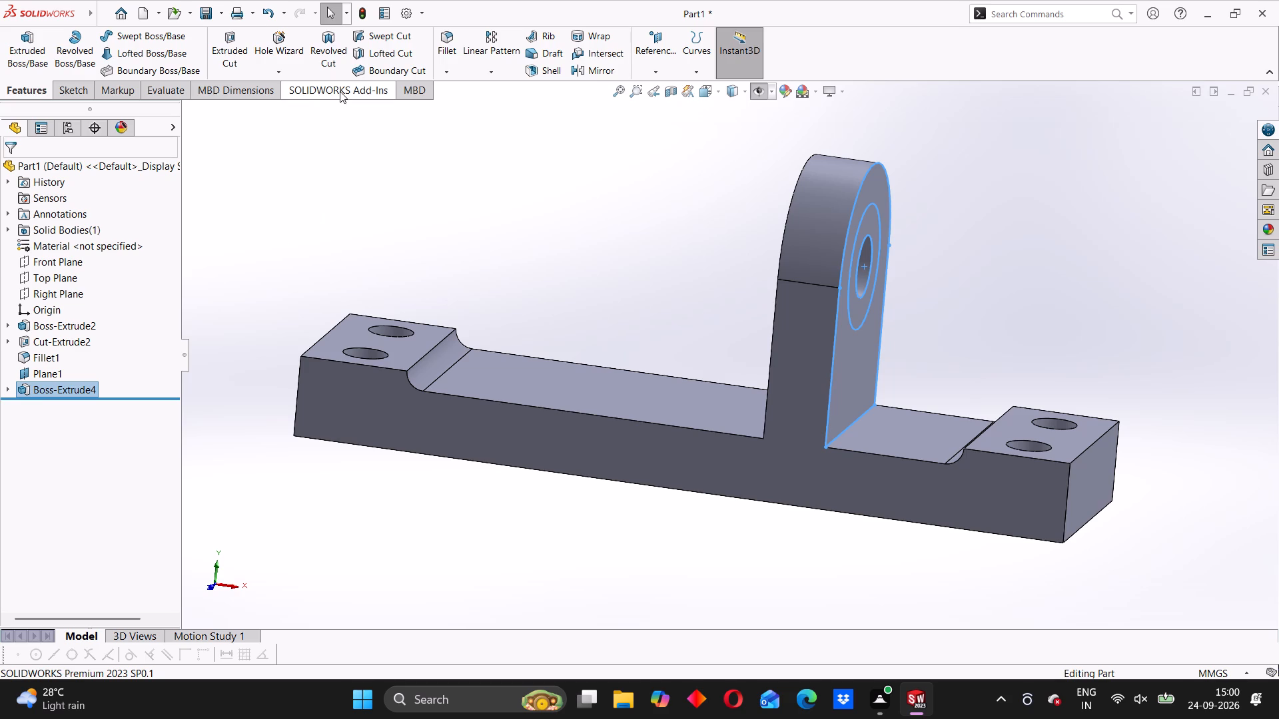
{"action": "left_click", "coordinate": [411, 206]}
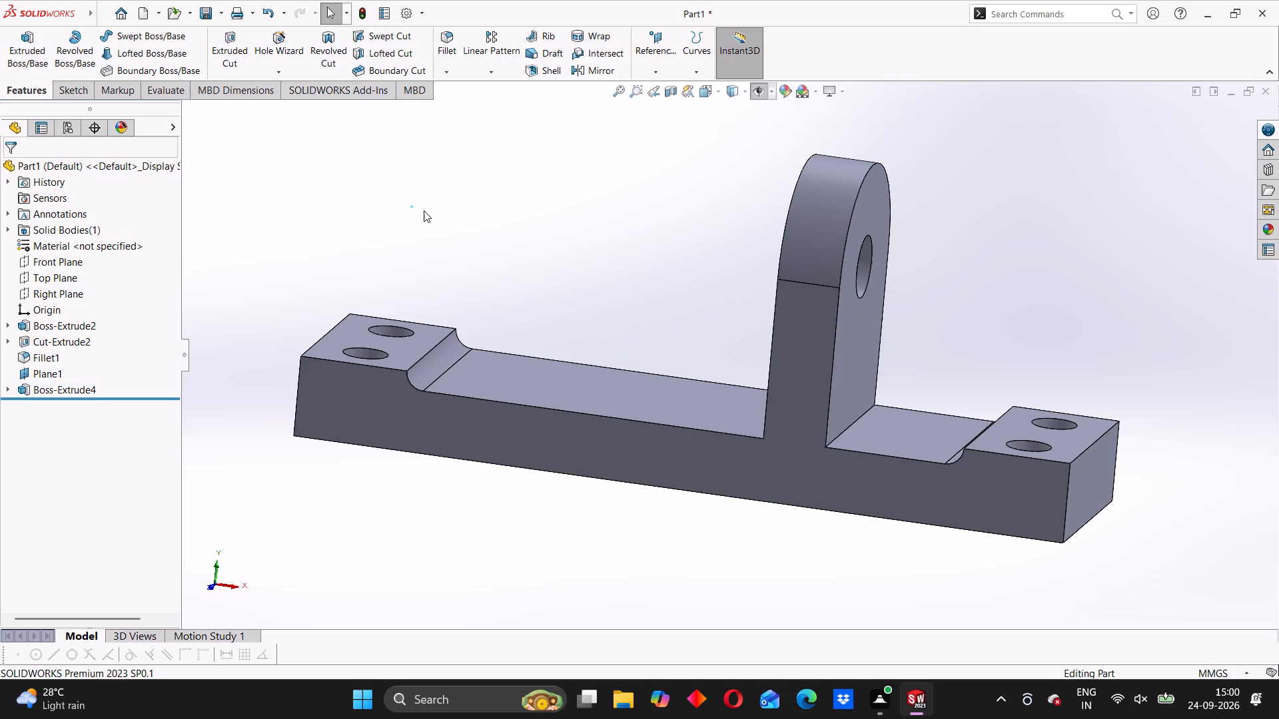
{"action": "middle_click_drag", "start_coordinate": [688, 297], "coordinate": [620, 314]}
{"action": "middle_click_drag", "start_coordinate": [592, 213], "coordinate": [604, 242]}
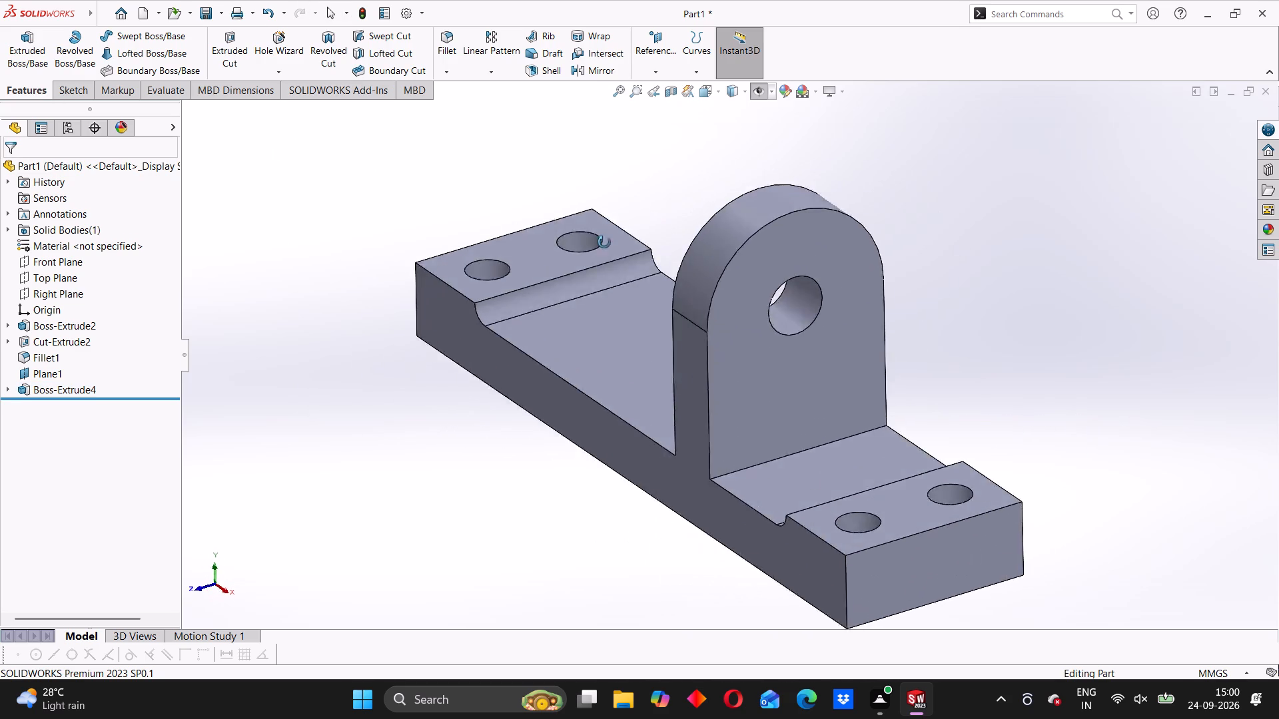
{"action": "middle_click_drag", "start_coordinate": [604, 242], "coordinate": [614, 222]}
{"action": "scroll", "coordinate": [654, 270], "scroll_direction": "down", "scroll_amount": 2}
{"action": "scroll", "coordinate": [694, 312], "scroll_direction": "up", "scroll_amount": 3}
{"action": "middle_click_drag", "start_coordinate": [697, 330], "coordinate": [637, 296]}
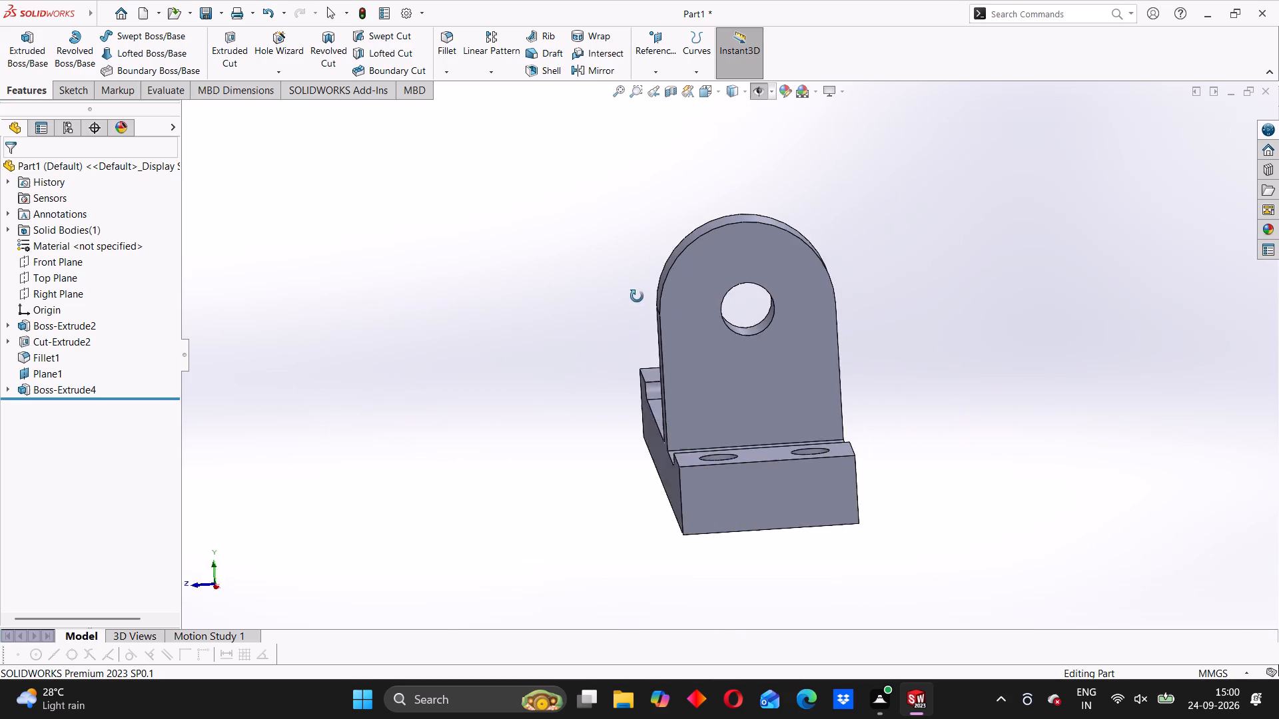
{"action": "middle_click_drag", "start_coordinate": [637, 296], "coordinate": [634, 296]}
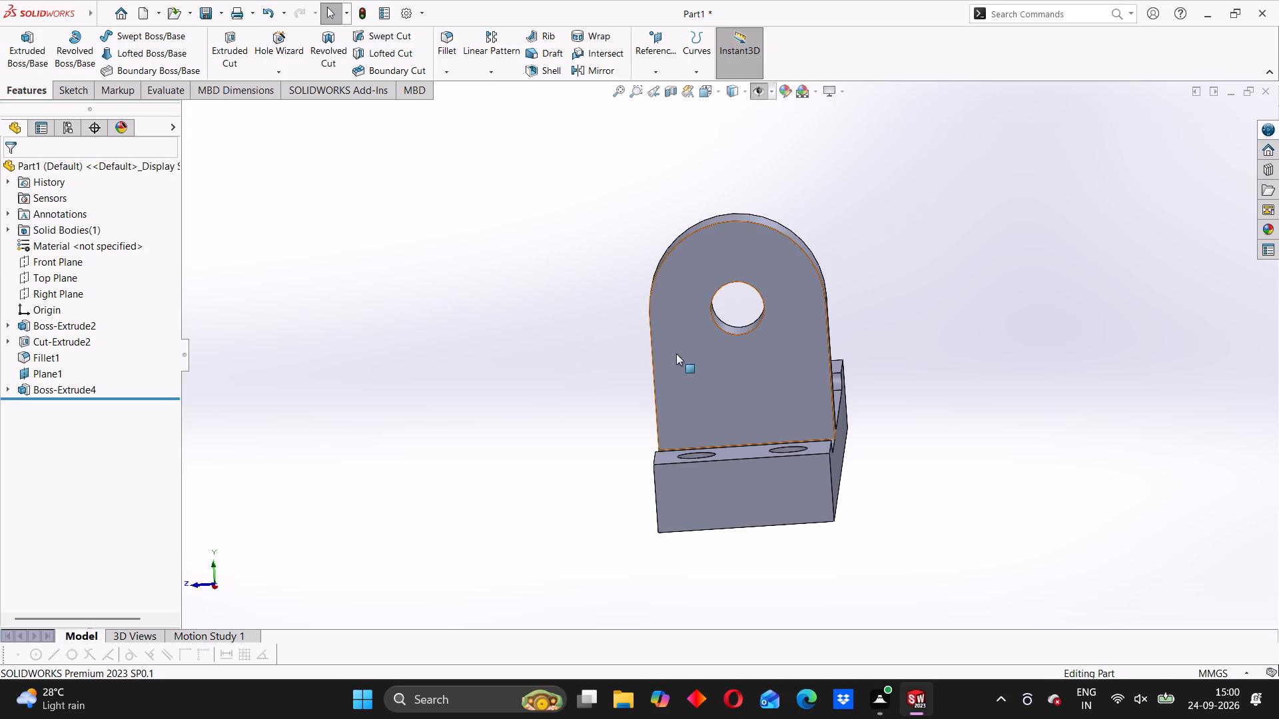
{"action": "scroll", "coordinate": [614, 349], "scroll_direction": "down", "scroll_amount": 1}
{"action": "scroll", "coordinate": [580, 383], "scroll_direction": "up", "scroll_amount": 2}
{"action": "middle_click_drag", "start_coordinate": [584, 383], "coordinate": [725, 443]}
{"action": "middle_click_drag", "start_coordinate": [676, 321], "coordinate": [627, 313]}
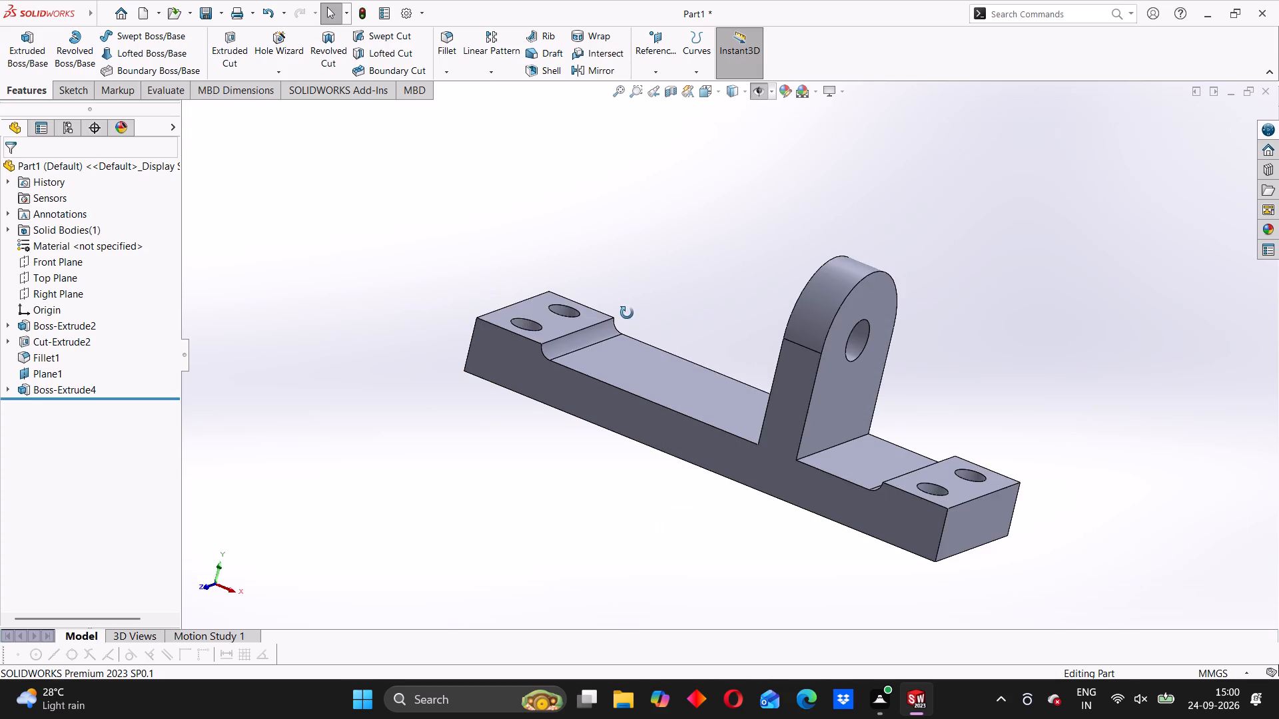
{"action": "middle_click_drag", "start_coordinate": [627, 313], "coordinate": [626, 313]}
{"action": "middle_click_drag", "start_coordinate": [626, 312], "coordinate": [710, 346]}
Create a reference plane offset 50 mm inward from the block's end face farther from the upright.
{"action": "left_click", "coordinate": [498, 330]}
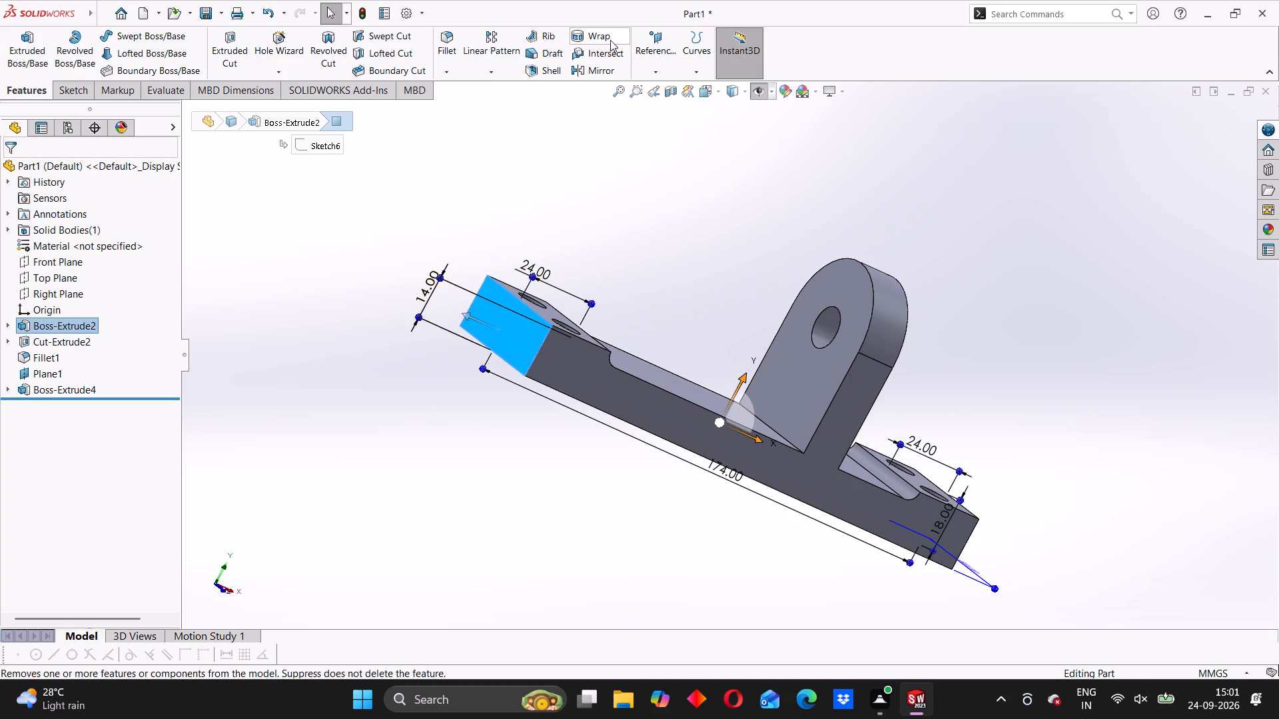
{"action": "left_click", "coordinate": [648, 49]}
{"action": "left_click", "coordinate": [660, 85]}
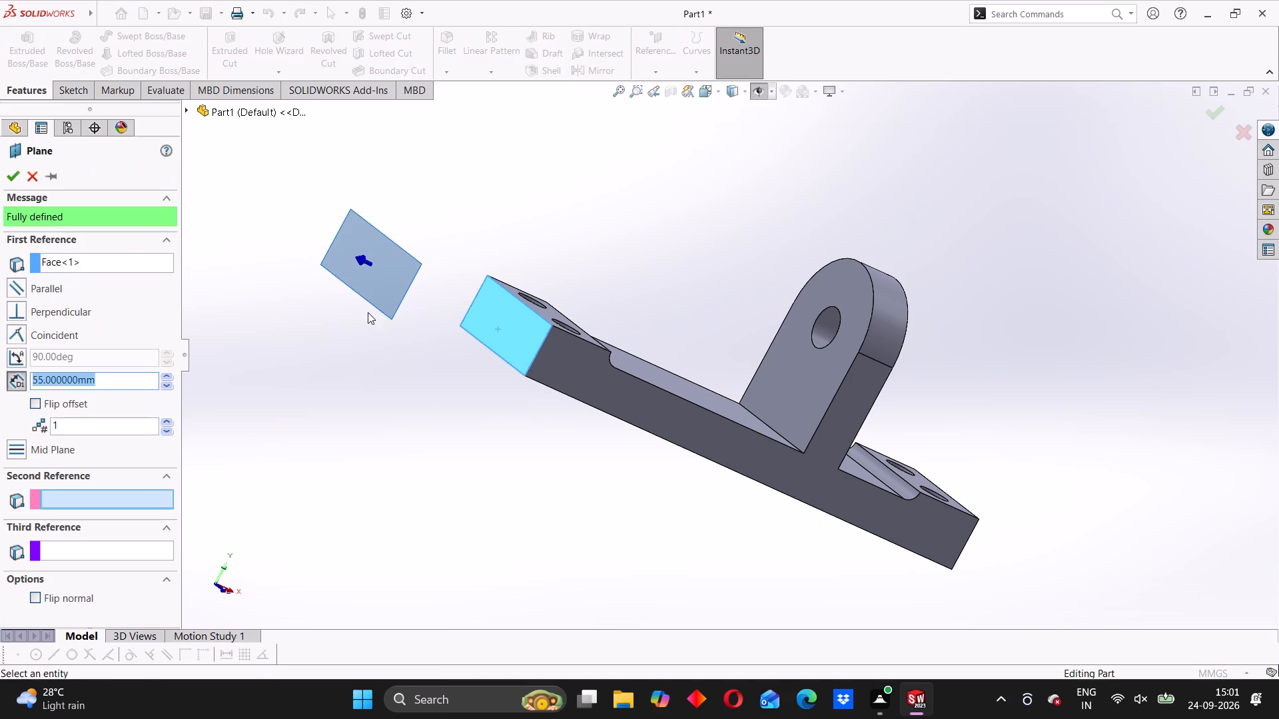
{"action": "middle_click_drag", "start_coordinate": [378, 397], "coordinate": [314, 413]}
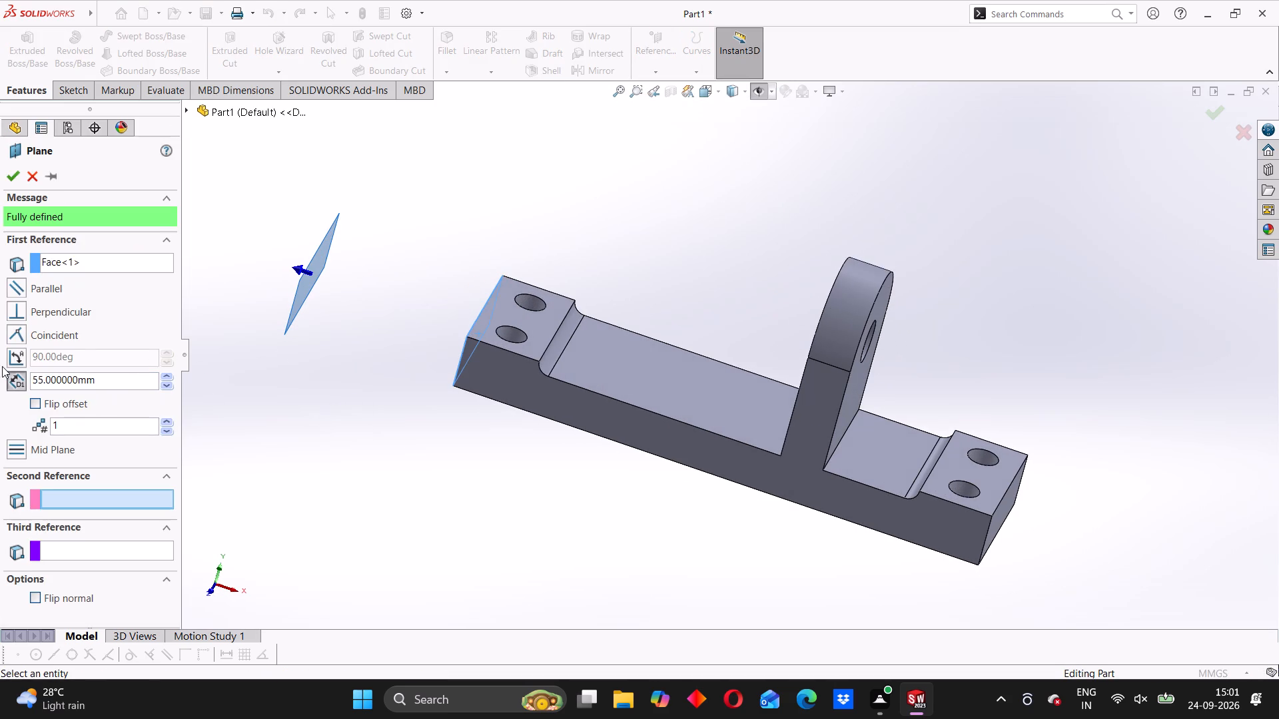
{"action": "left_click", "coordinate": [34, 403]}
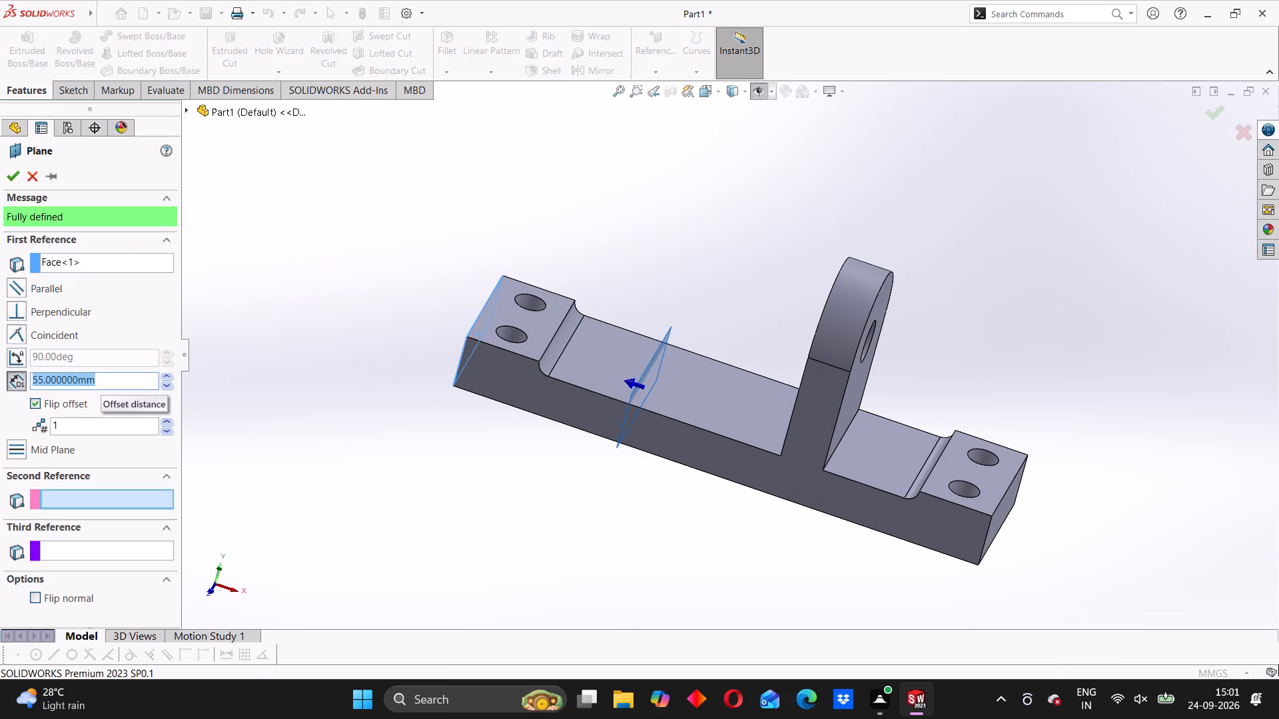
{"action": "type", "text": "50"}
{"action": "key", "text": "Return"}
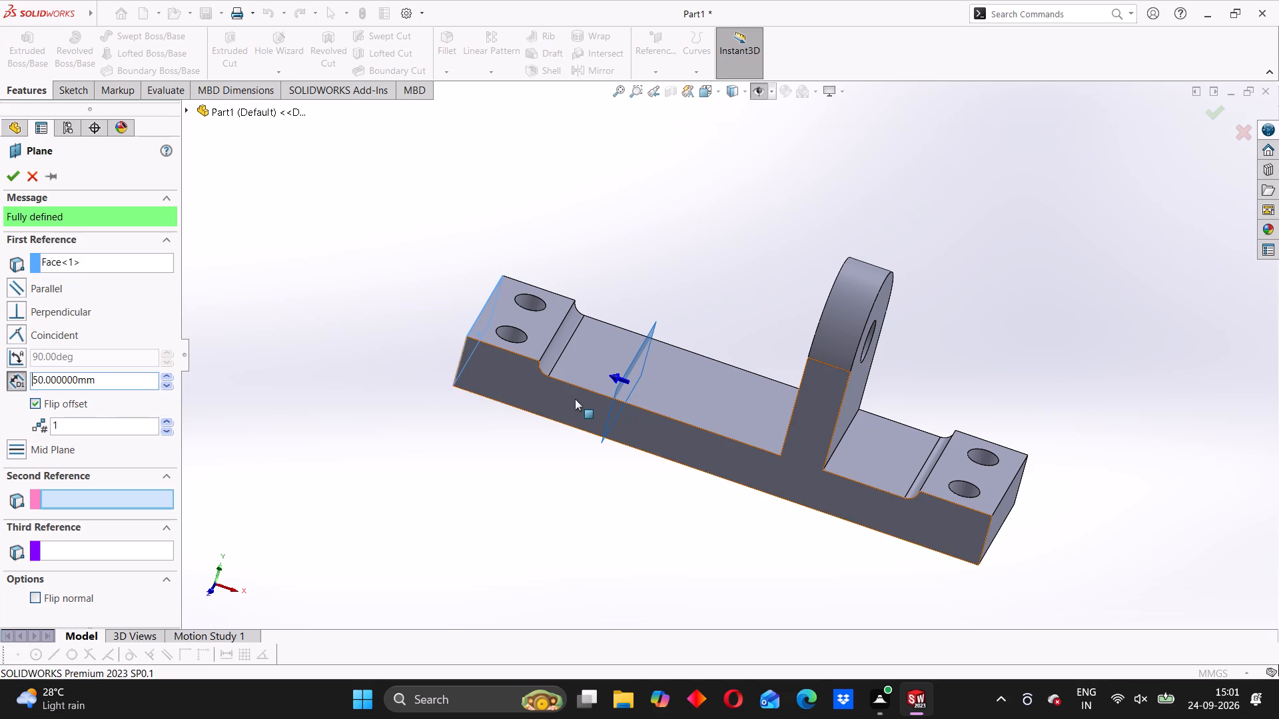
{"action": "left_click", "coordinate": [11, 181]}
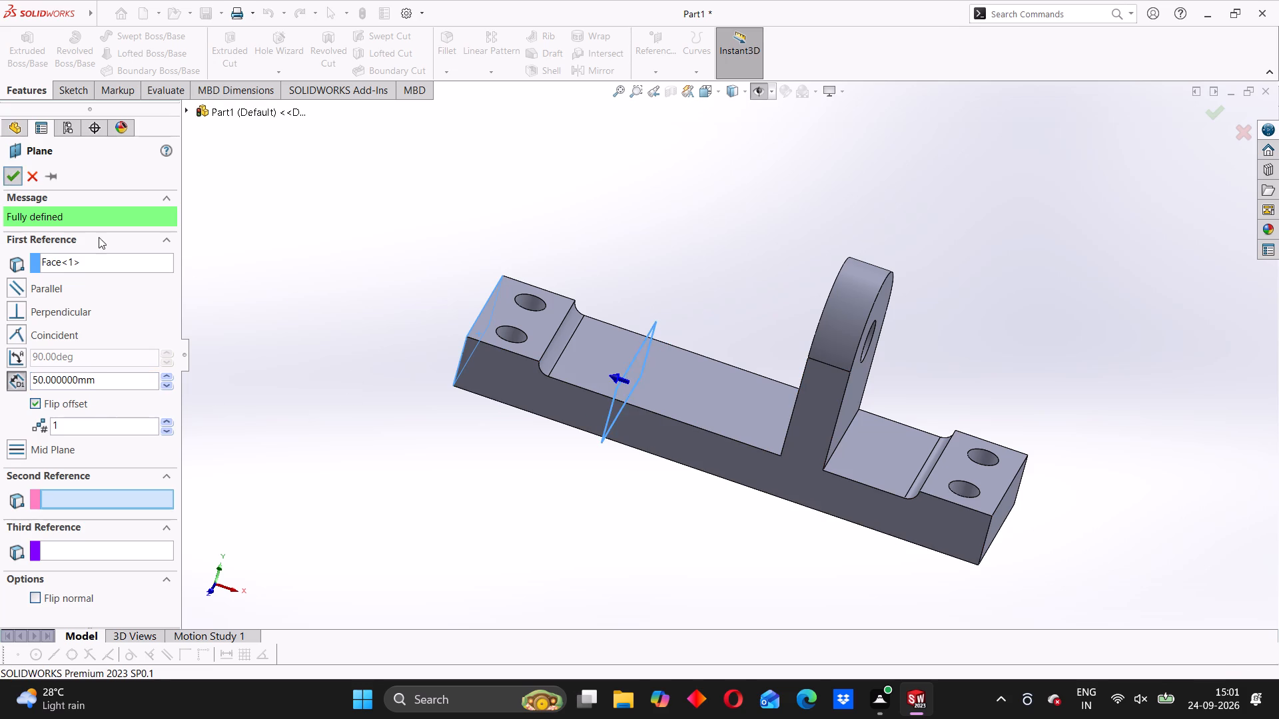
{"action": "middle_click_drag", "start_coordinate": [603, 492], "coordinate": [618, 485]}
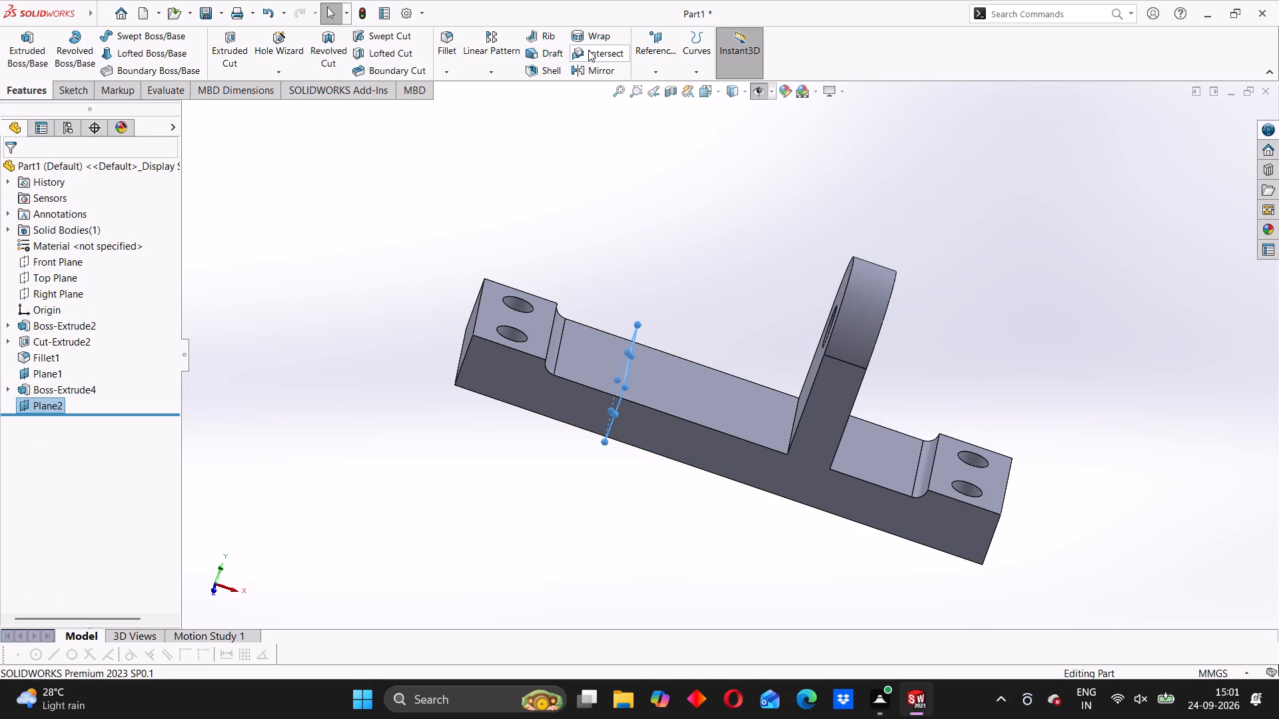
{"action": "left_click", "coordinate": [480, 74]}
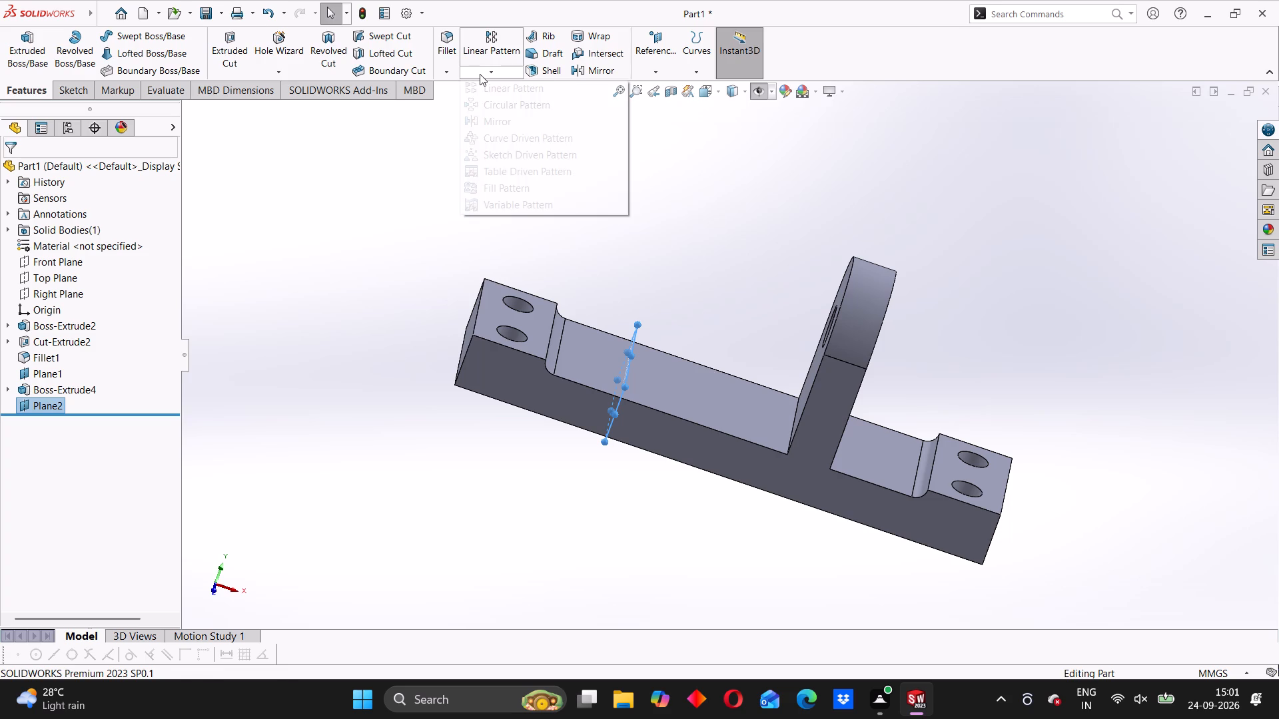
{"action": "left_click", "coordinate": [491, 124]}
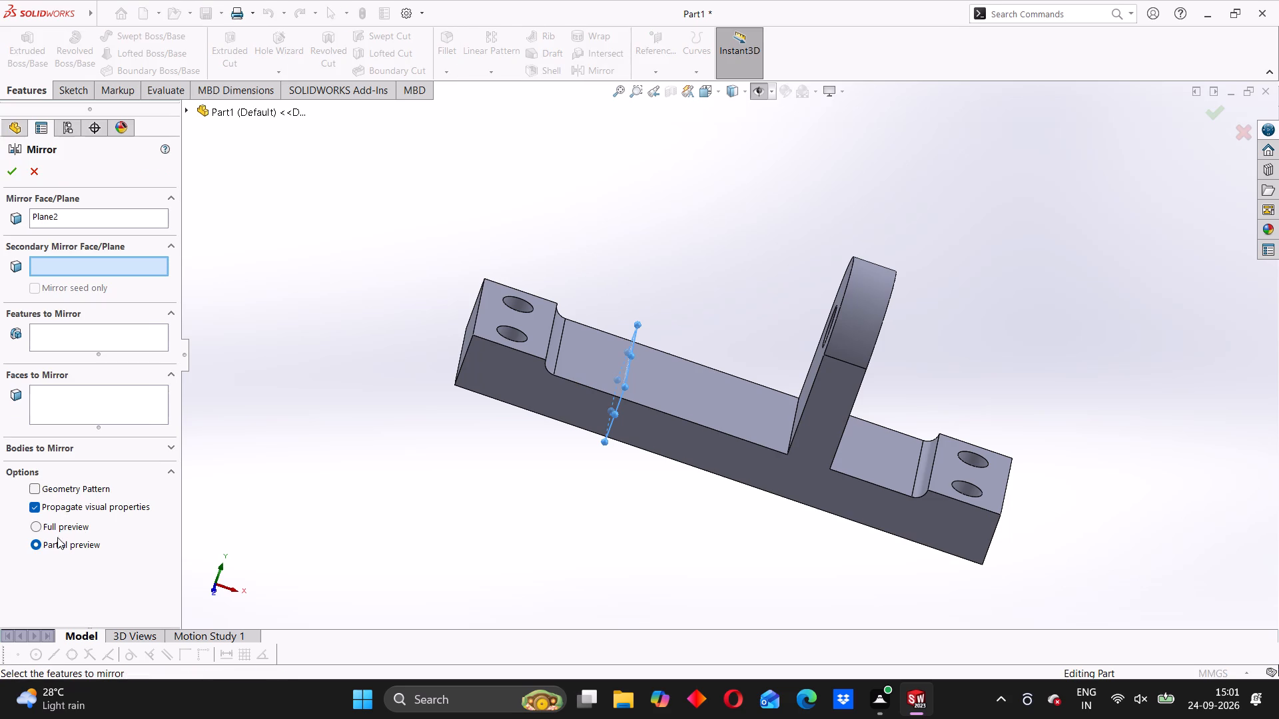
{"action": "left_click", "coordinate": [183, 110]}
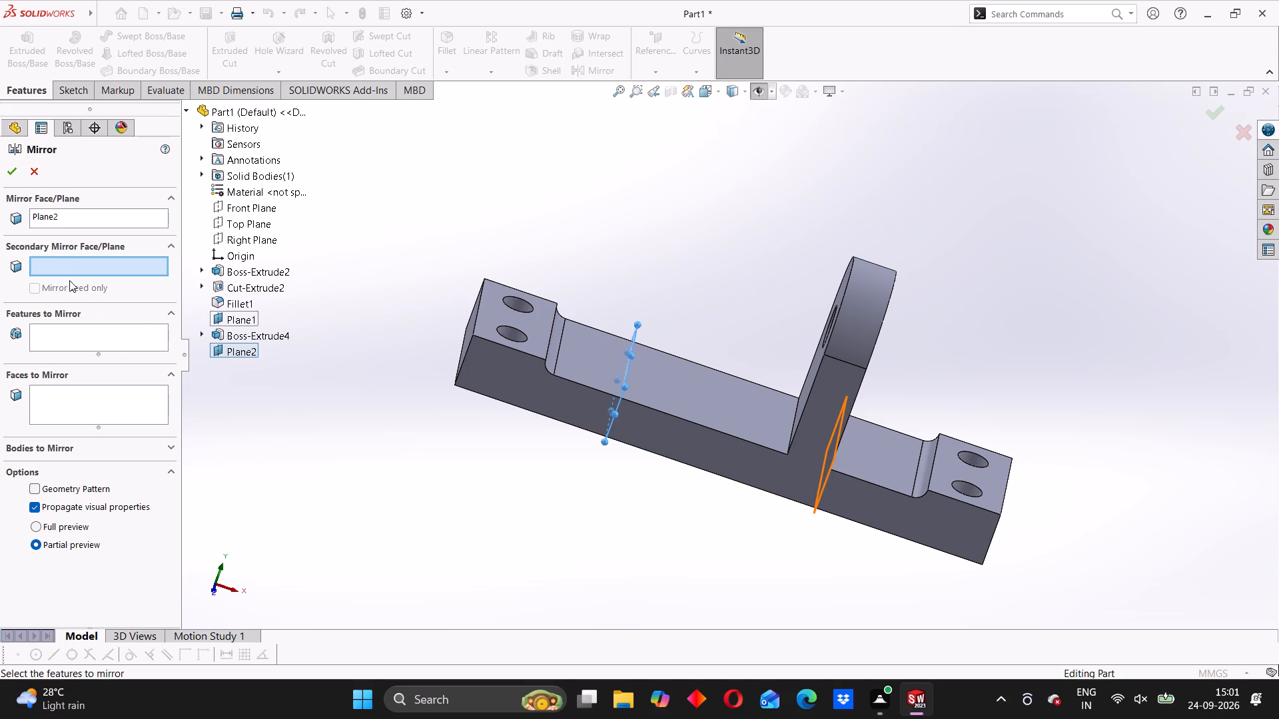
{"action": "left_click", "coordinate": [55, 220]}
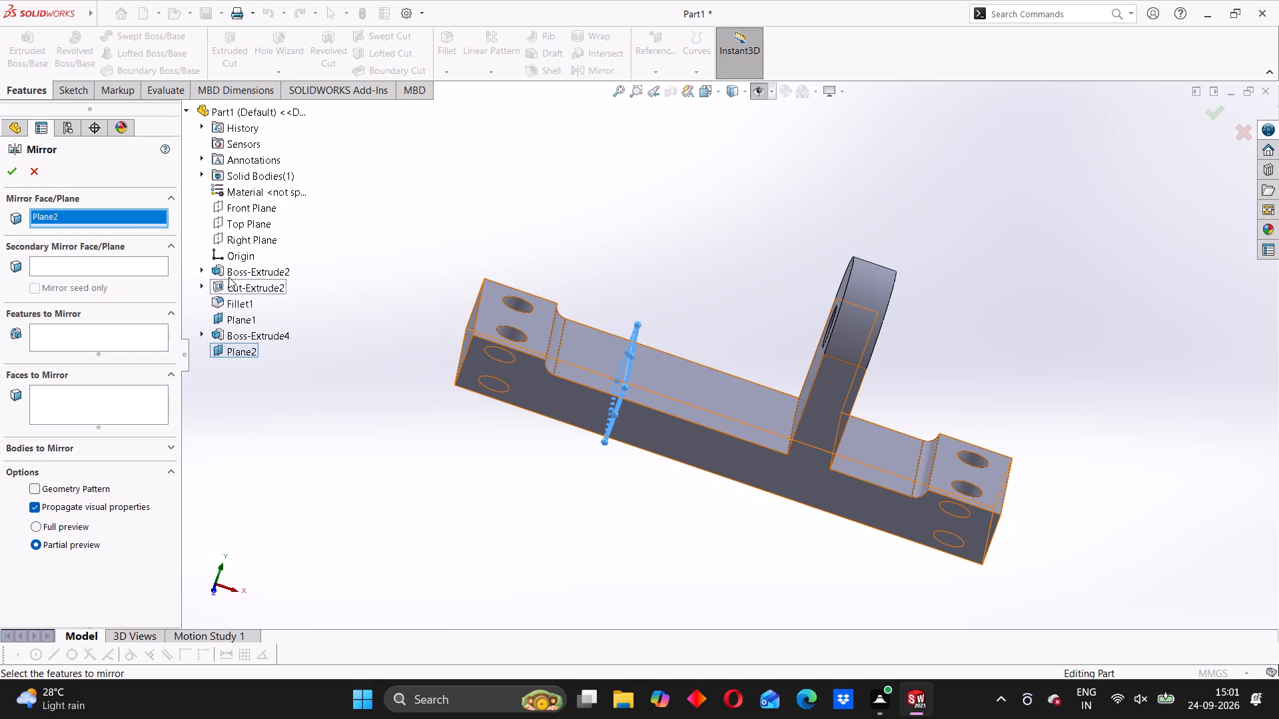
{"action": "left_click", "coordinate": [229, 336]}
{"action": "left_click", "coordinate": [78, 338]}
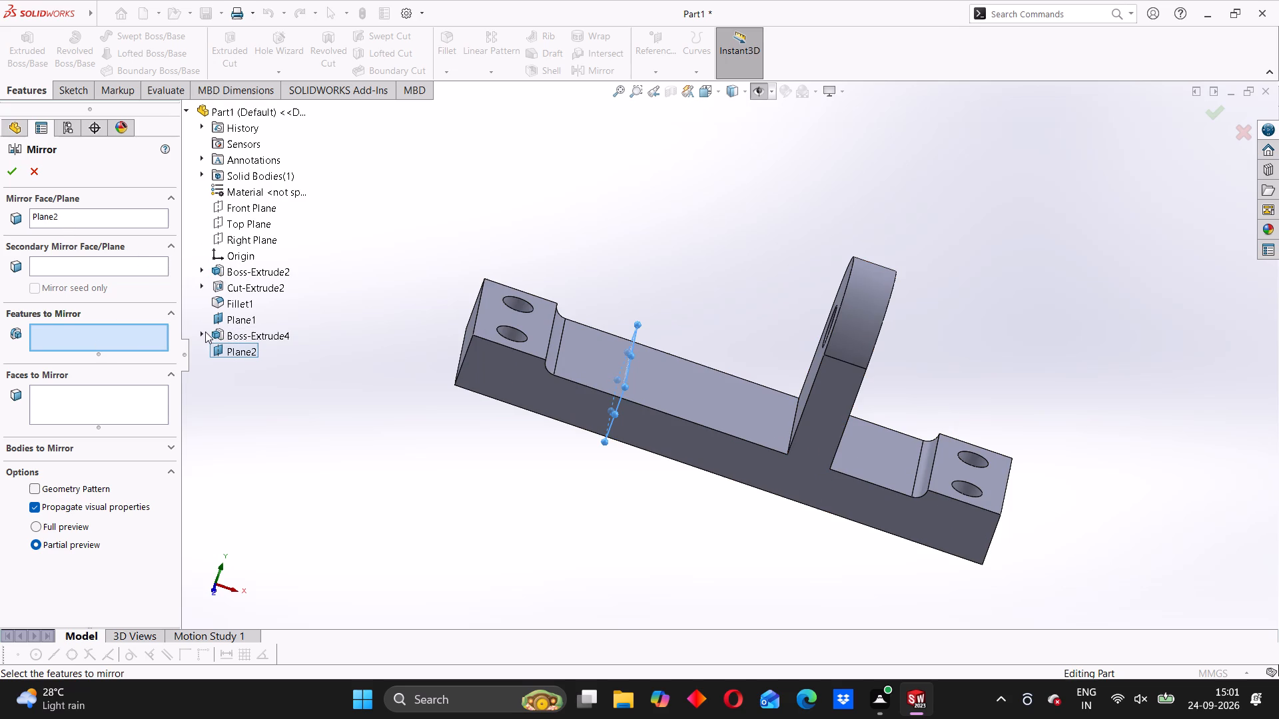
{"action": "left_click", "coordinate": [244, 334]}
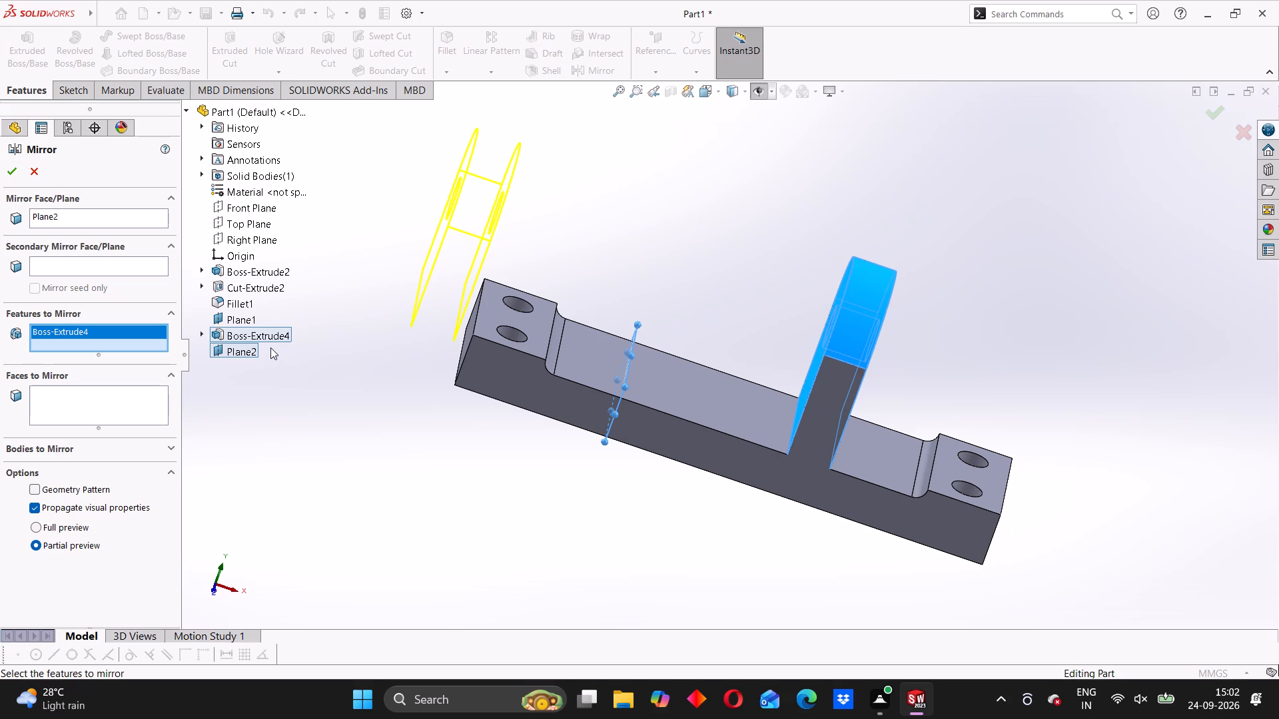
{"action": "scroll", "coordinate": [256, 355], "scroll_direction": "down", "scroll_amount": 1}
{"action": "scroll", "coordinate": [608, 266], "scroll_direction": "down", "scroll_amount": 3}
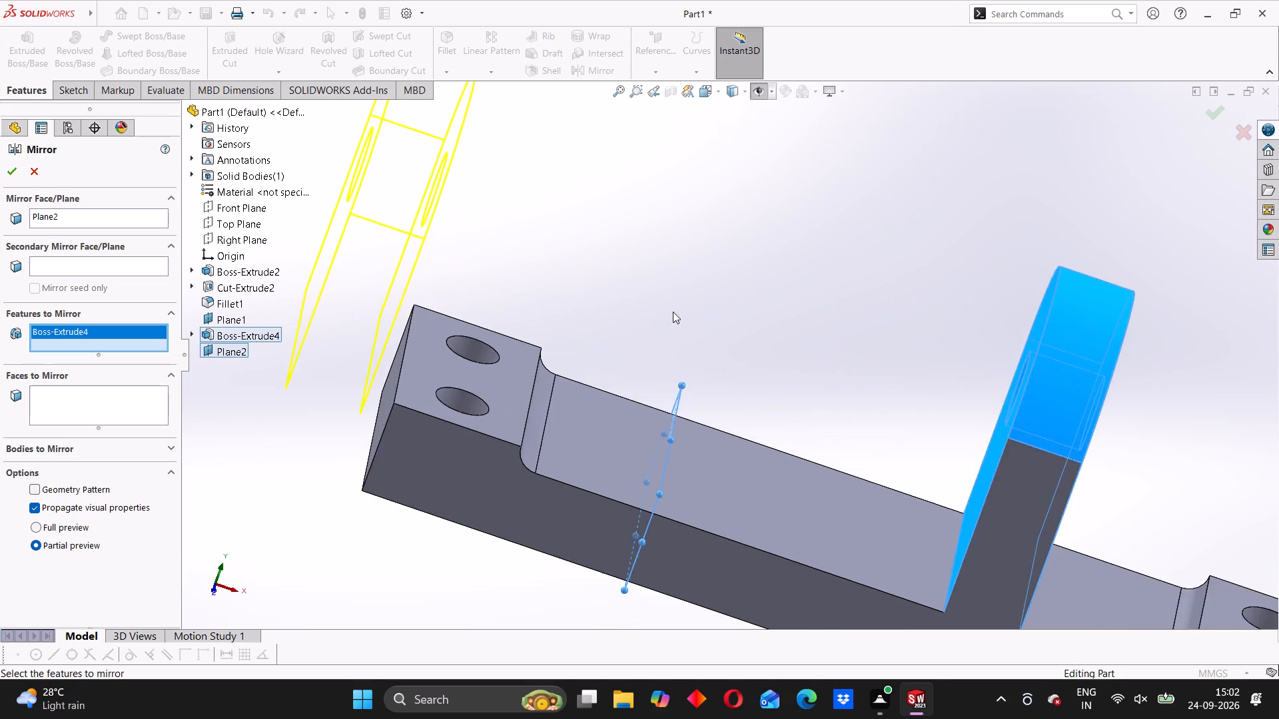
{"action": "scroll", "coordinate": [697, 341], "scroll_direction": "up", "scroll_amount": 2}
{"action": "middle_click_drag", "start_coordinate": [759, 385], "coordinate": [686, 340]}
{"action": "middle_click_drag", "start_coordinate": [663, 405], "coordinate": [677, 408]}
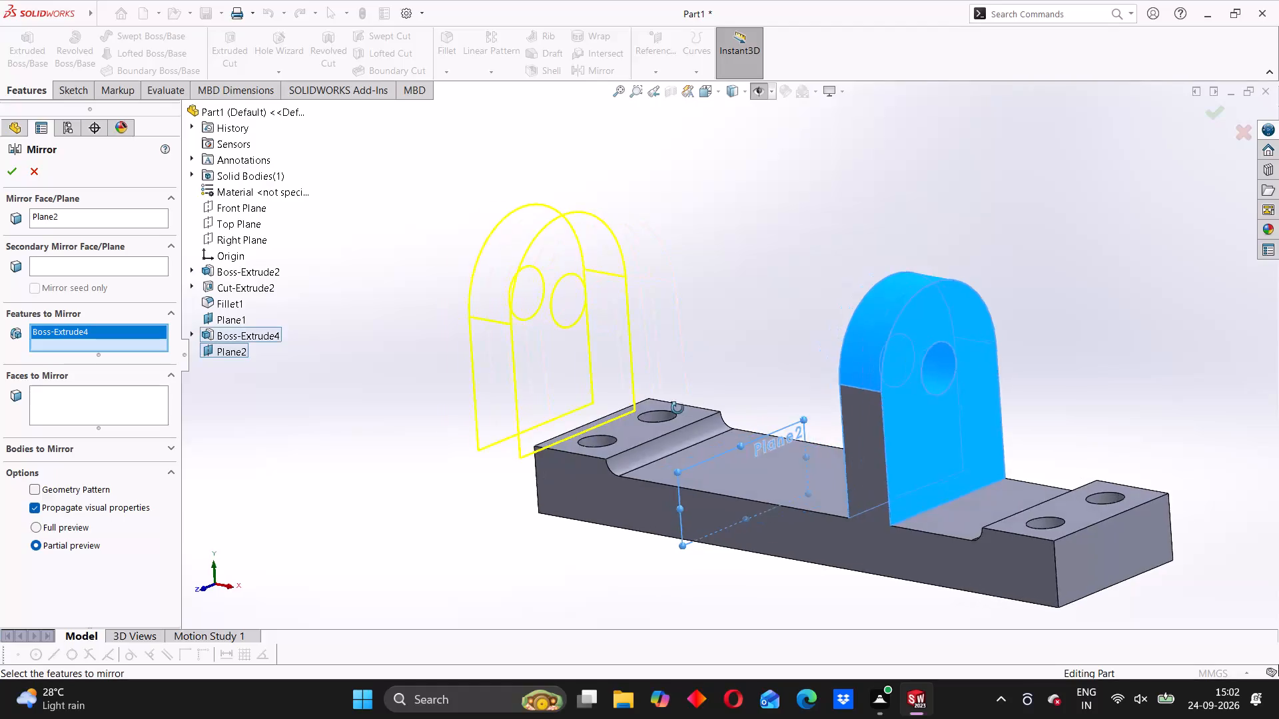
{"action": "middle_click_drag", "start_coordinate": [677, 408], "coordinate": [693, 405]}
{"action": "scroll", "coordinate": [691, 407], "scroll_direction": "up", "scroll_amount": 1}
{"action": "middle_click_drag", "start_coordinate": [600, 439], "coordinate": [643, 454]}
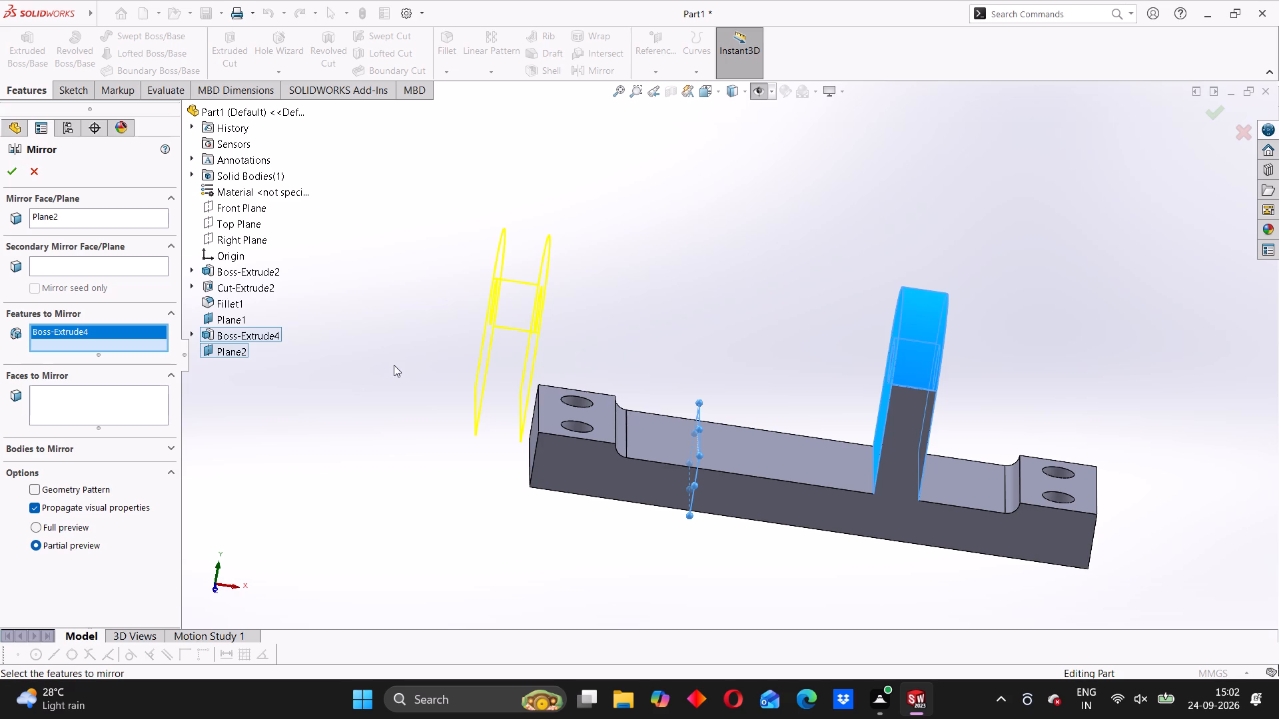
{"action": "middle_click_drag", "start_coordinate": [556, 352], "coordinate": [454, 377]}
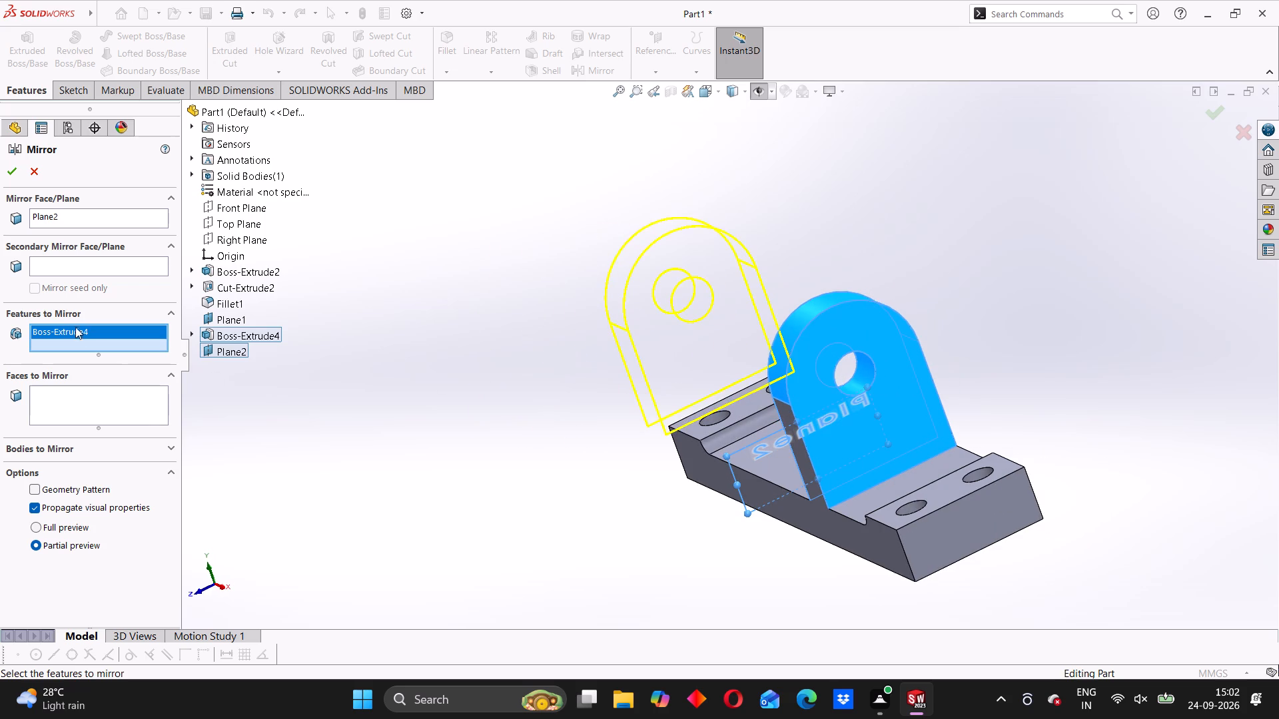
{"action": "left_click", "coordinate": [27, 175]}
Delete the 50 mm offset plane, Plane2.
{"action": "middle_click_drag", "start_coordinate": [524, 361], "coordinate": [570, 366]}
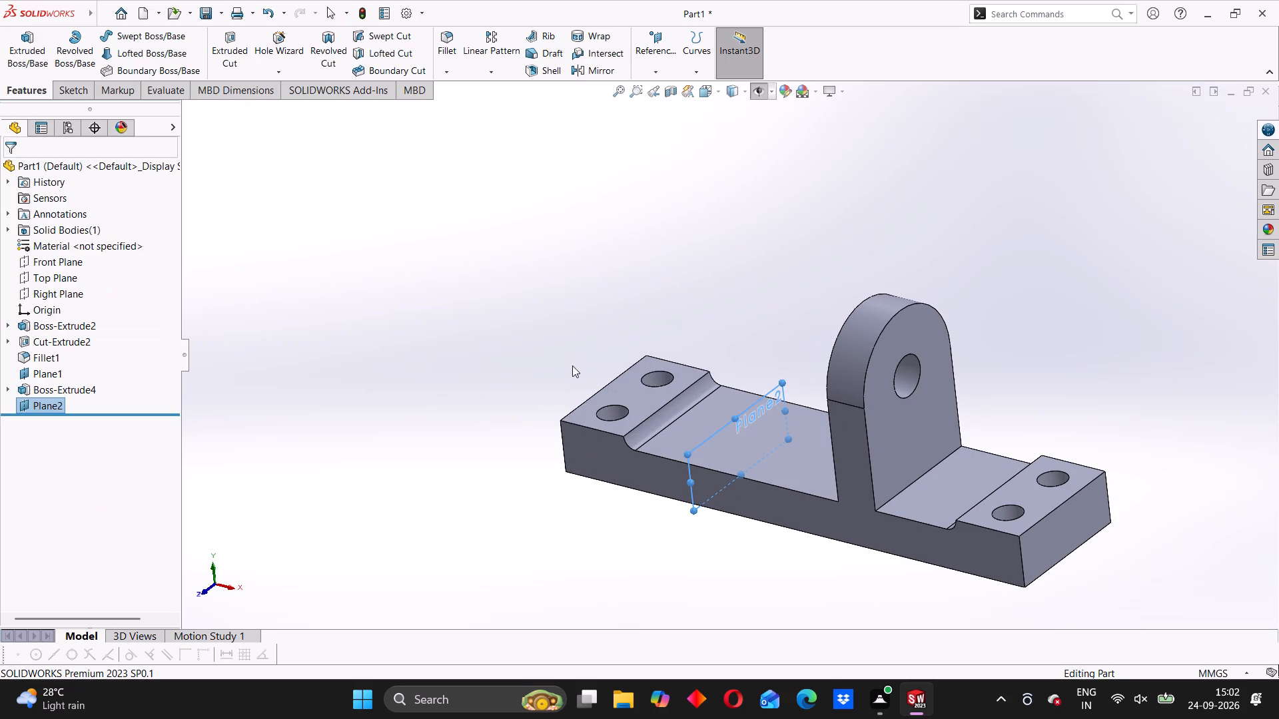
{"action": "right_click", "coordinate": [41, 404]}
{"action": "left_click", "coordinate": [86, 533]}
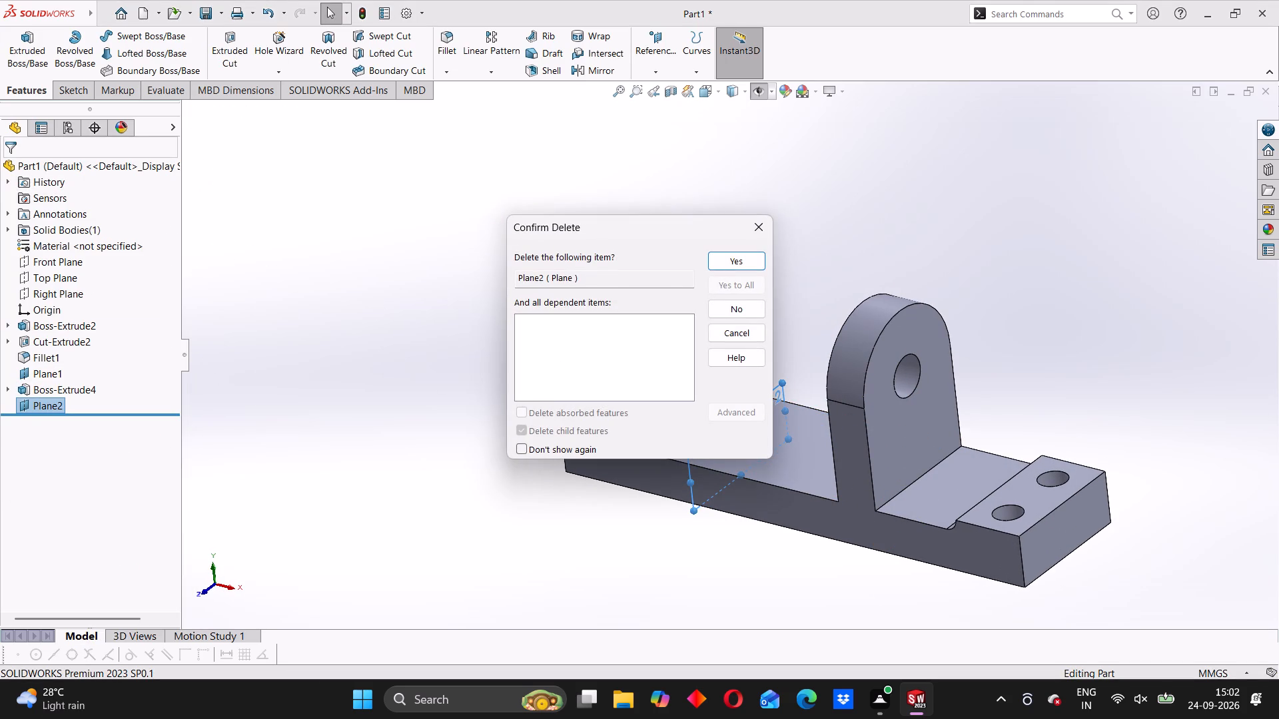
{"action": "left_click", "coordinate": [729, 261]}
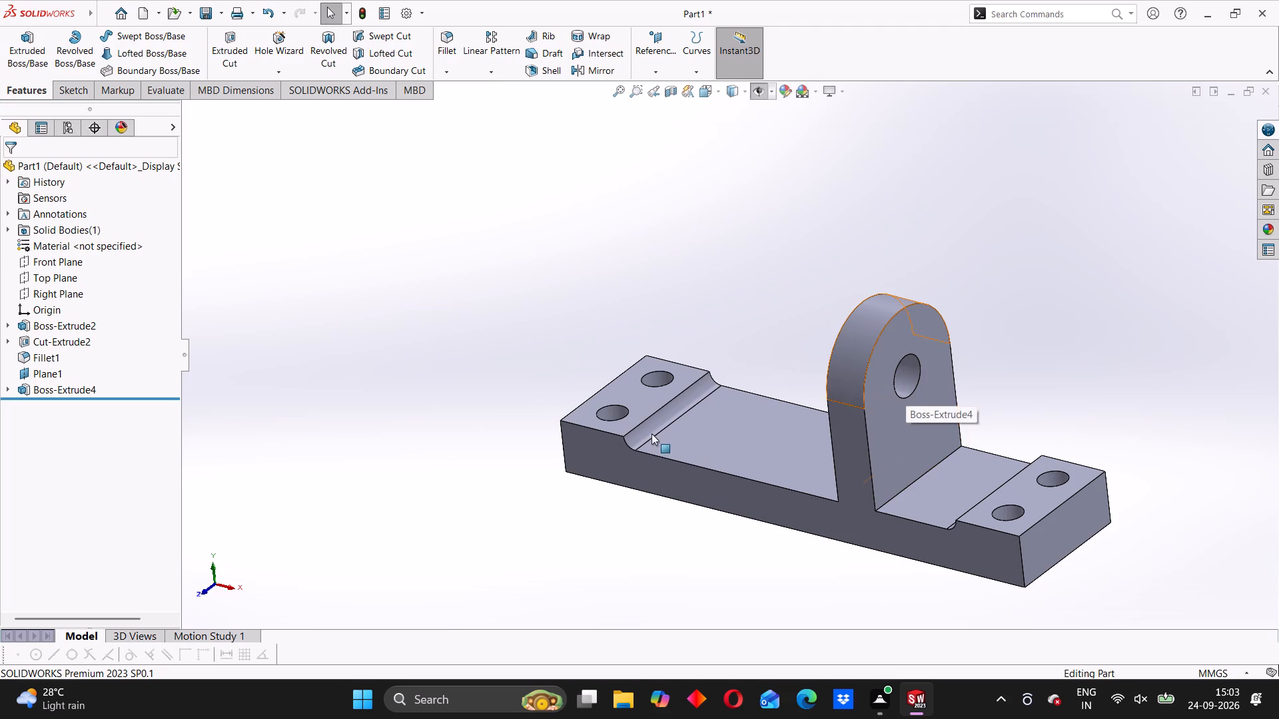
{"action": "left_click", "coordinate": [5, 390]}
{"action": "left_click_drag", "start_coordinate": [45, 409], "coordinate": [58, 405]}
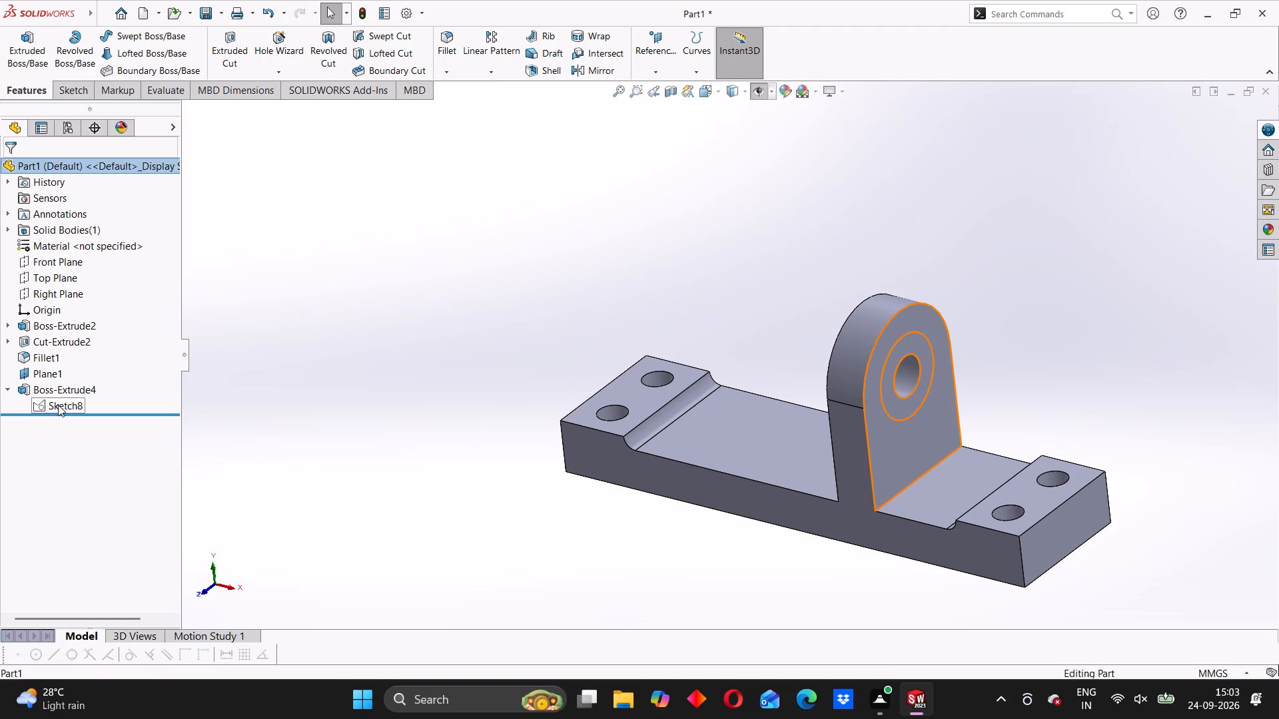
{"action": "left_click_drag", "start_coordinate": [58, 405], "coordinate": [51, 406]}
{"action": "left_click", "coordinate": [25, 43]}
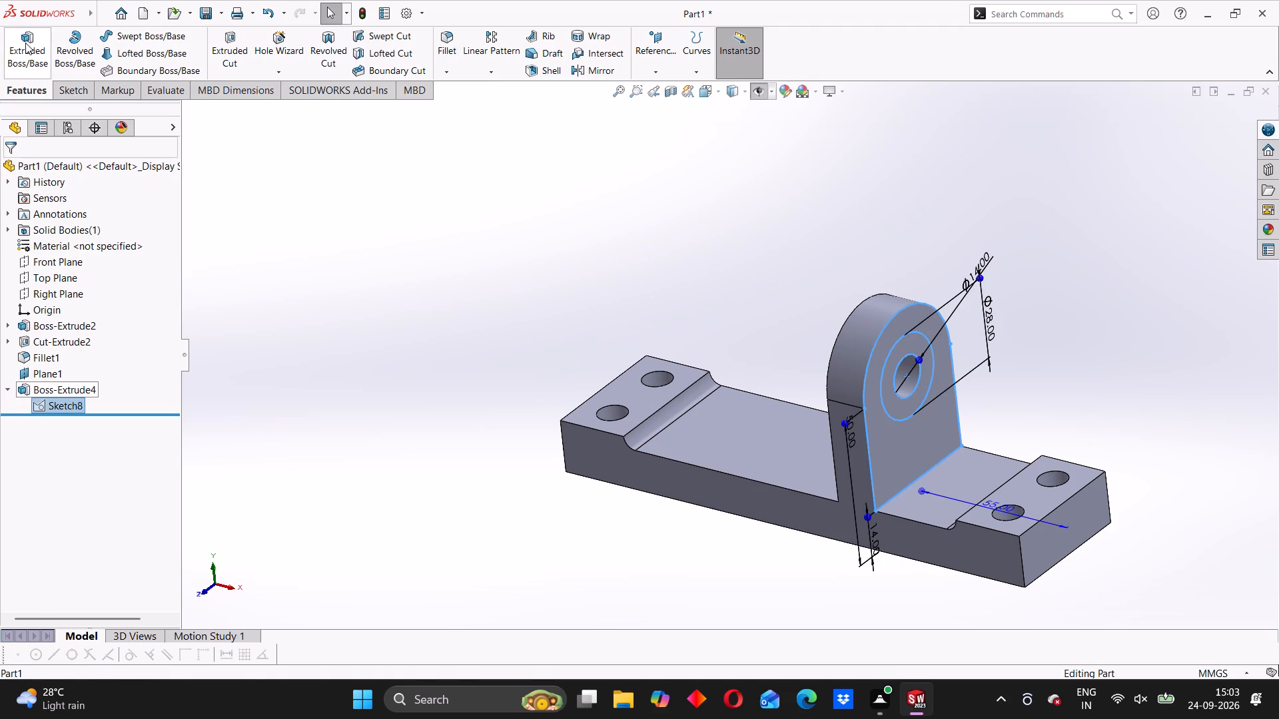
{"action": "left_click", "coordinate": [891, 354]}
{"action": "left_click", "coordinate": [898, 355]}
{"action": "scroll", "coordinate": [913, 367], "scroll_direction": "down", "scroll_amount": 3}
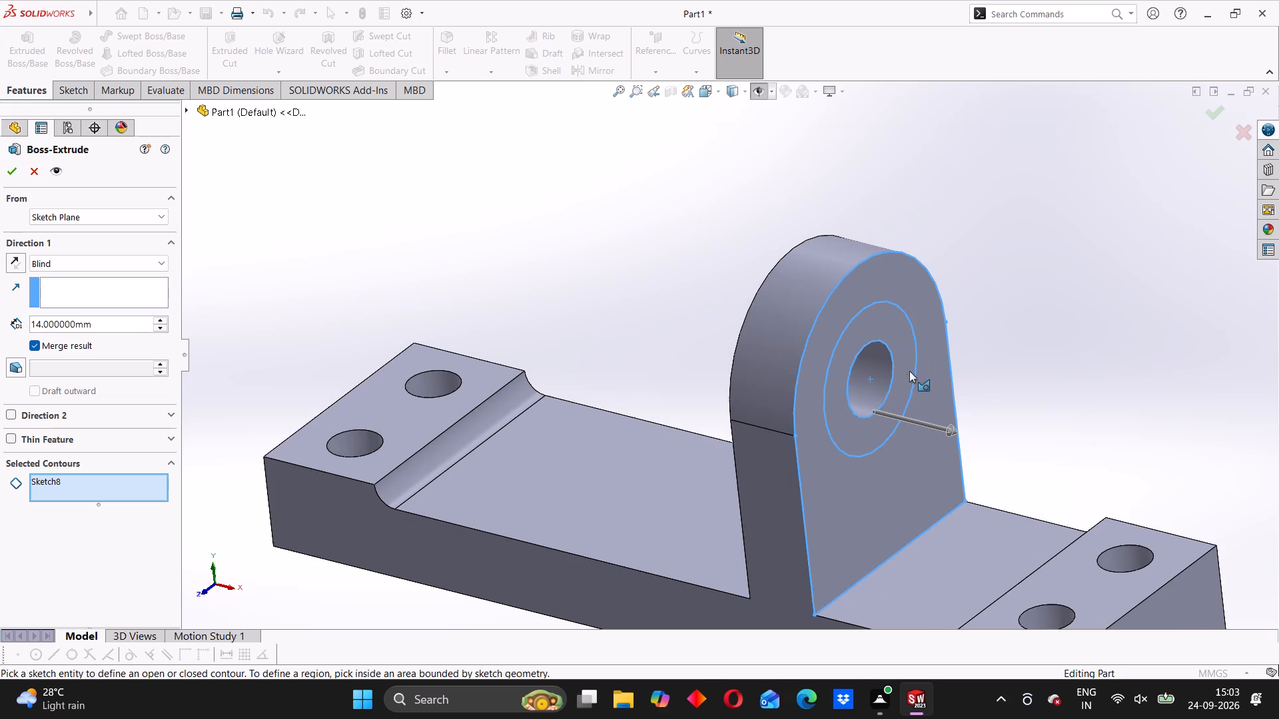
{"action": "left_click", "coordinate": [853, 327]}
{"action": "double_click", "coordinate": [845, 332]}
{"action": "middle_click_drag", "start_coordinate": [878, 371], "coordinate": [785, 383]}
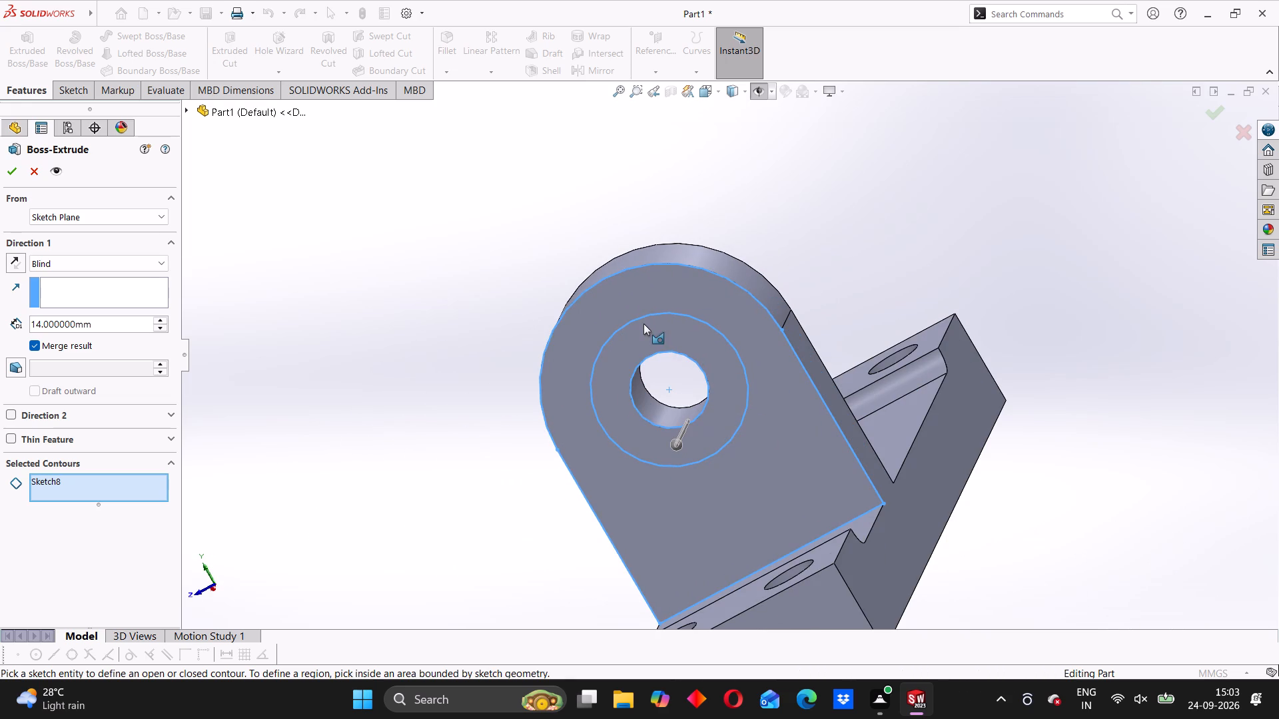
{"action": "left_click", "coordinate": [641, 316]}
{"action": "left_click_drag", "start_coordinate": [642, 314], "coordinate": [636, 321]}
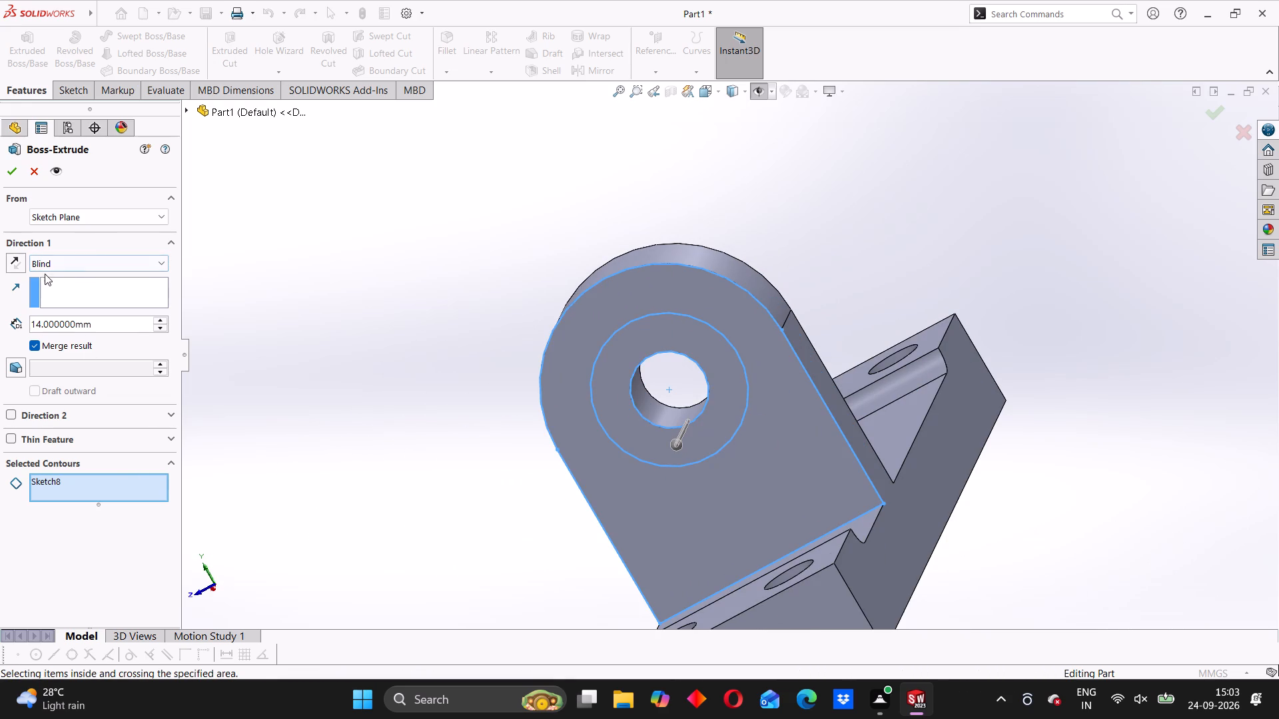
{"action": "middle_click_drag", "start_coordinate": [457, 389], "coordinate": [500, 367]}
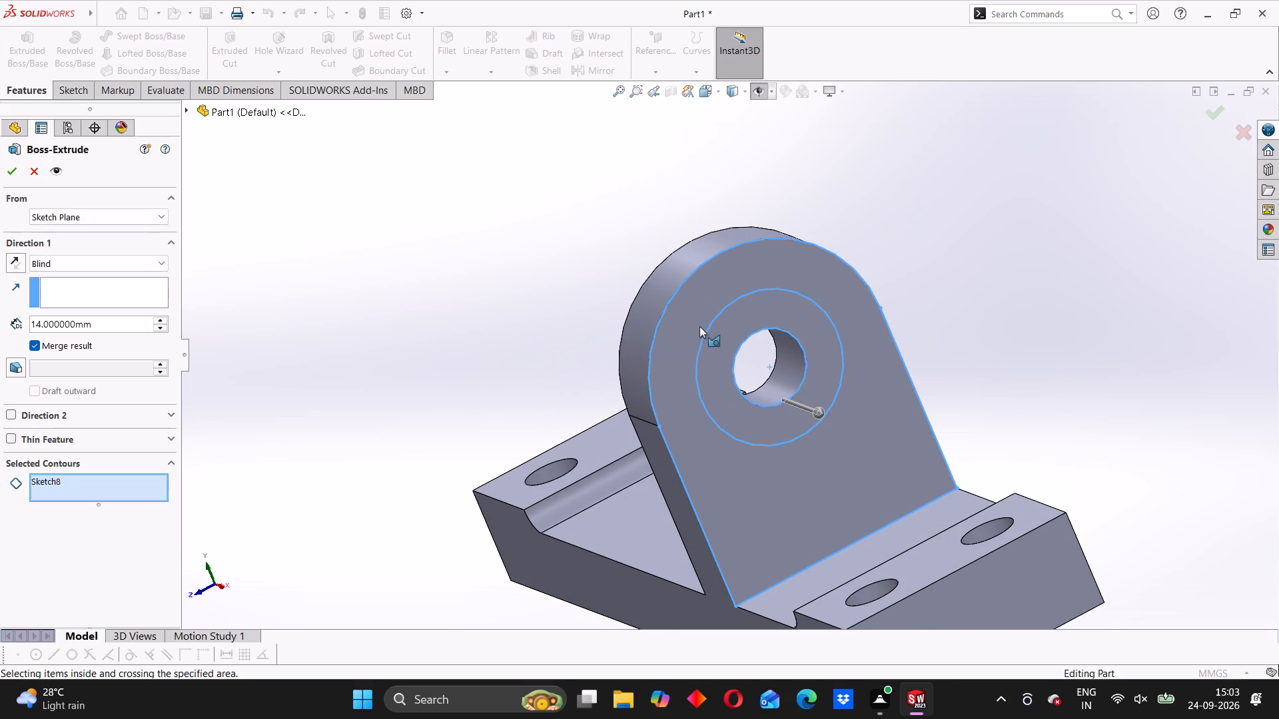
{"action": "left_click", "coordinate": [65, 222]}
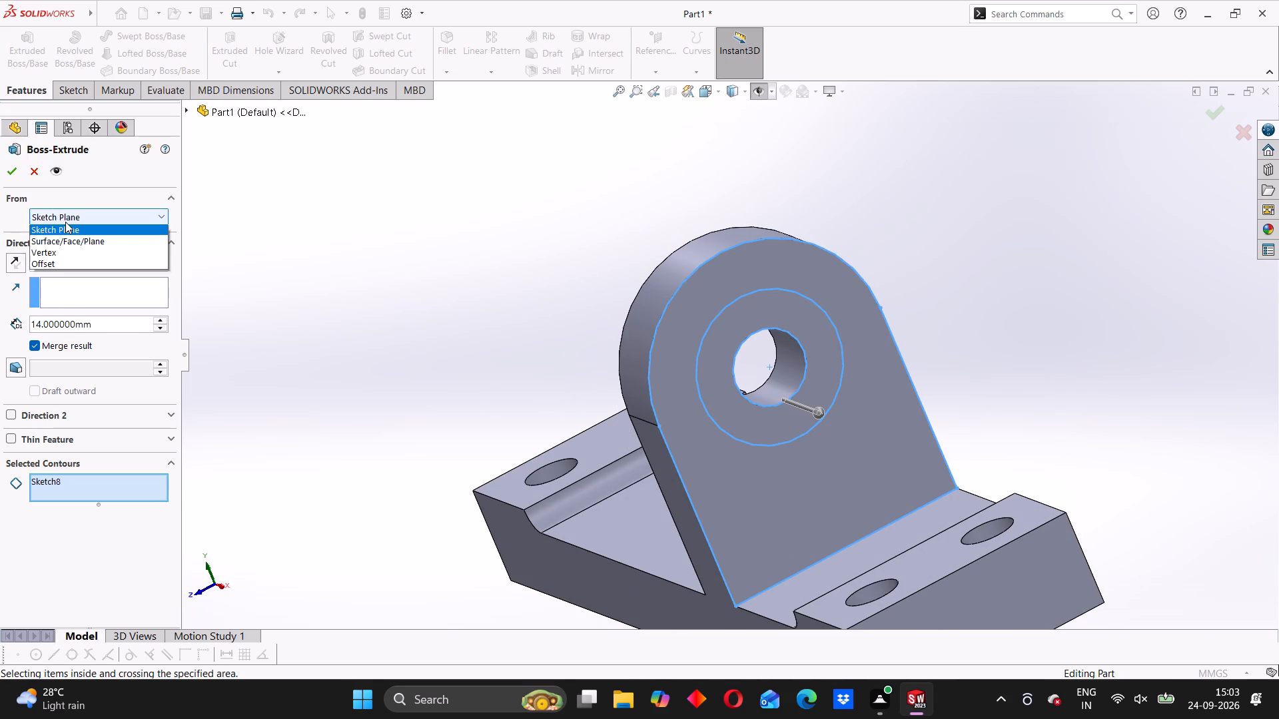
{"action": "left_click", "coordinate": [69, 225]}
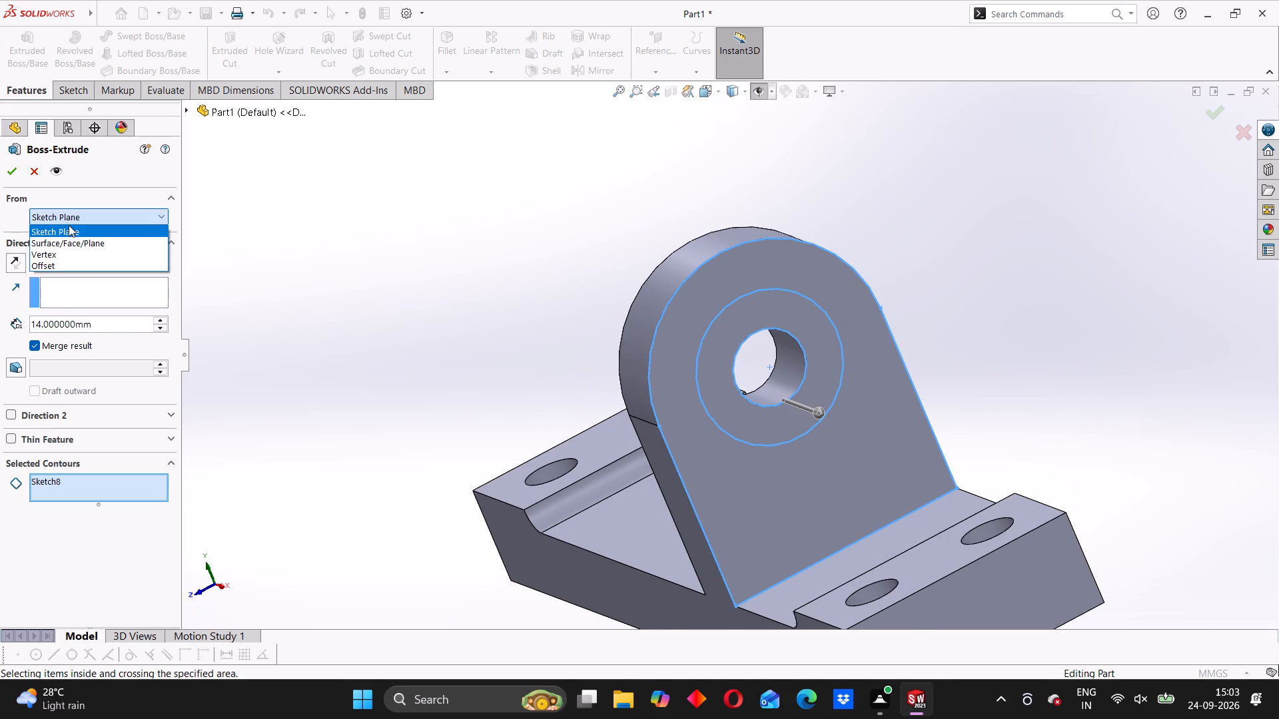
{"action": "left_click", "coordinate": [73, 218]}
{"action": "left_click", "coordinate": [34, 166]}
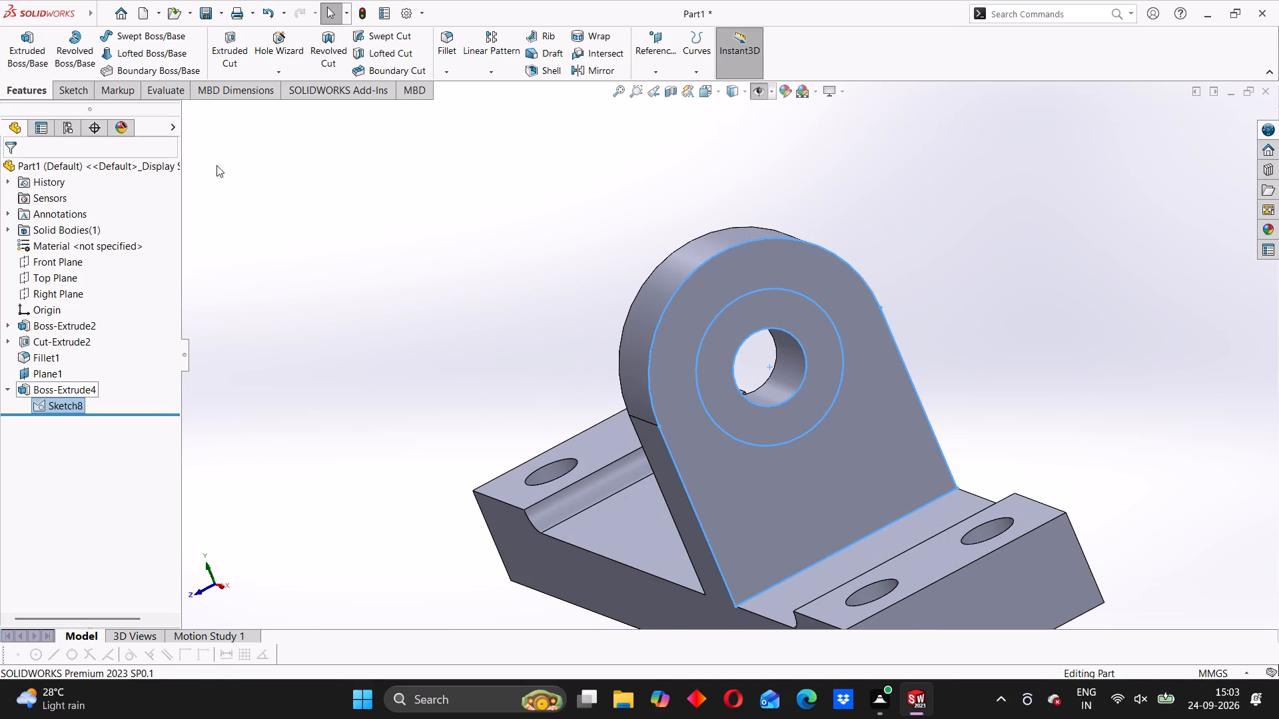
Start a sketch on the upright's flat outer face and draw a circle about 14.8 mm in radius, concentric with its opening.
{"action": "left_click", "coordinate": [707, 354]}
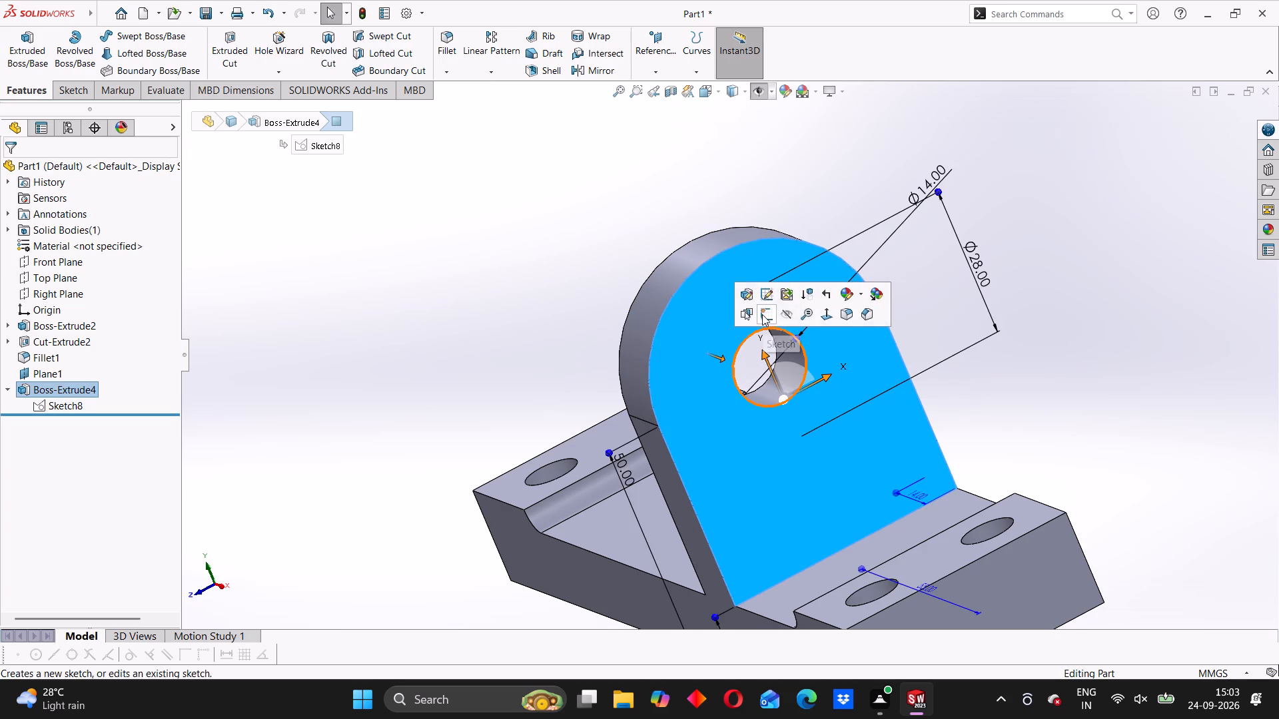
{"action": "left_click", "coordinate": [521, 290]}
{"action": "left_click", "coordinate": [716, 335]}
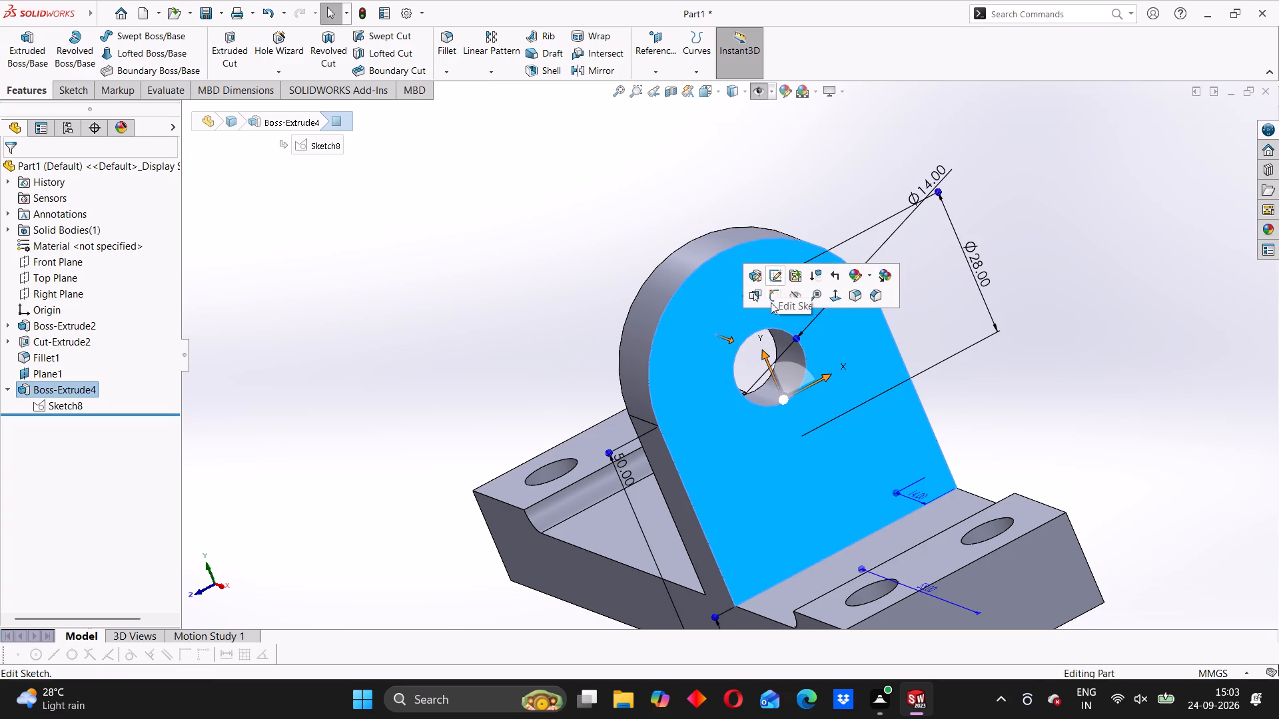
{"action": "left_click", "coordinate": [771, 302]}
{"action": "left_click", "coordinate": [152, 41]}
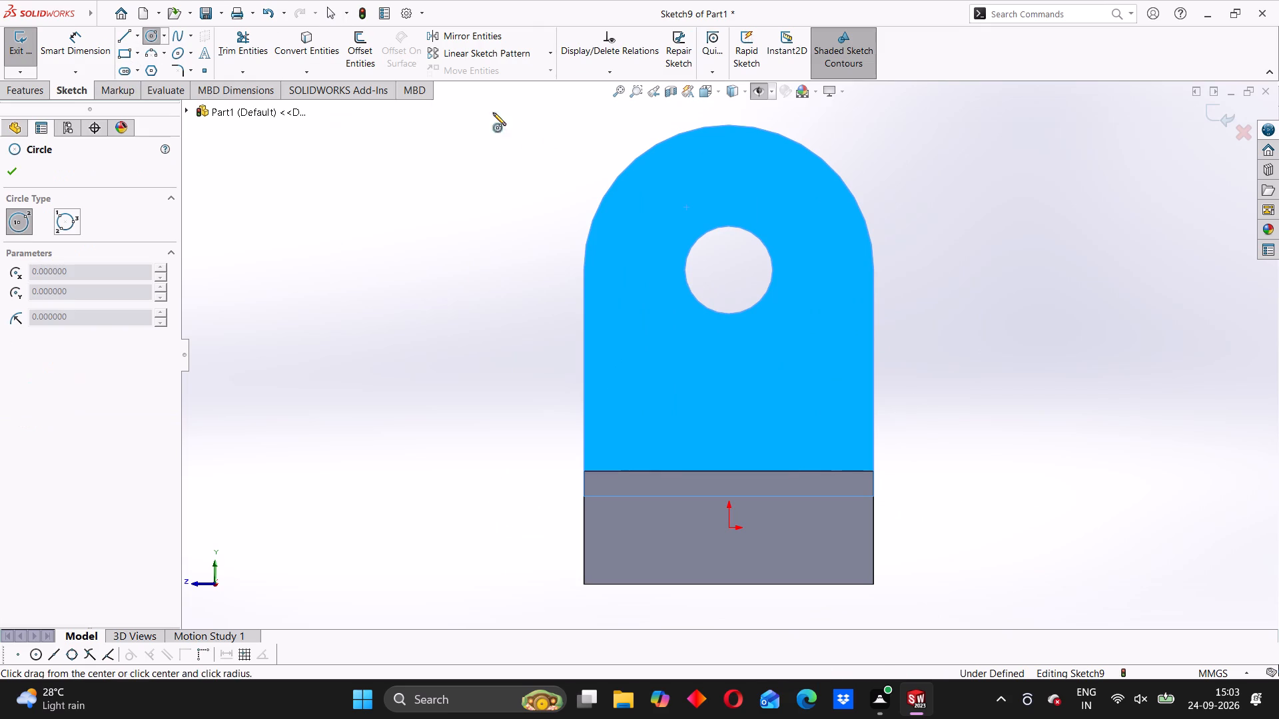
{"action": "left_click", "coordinate": [729, 269]}
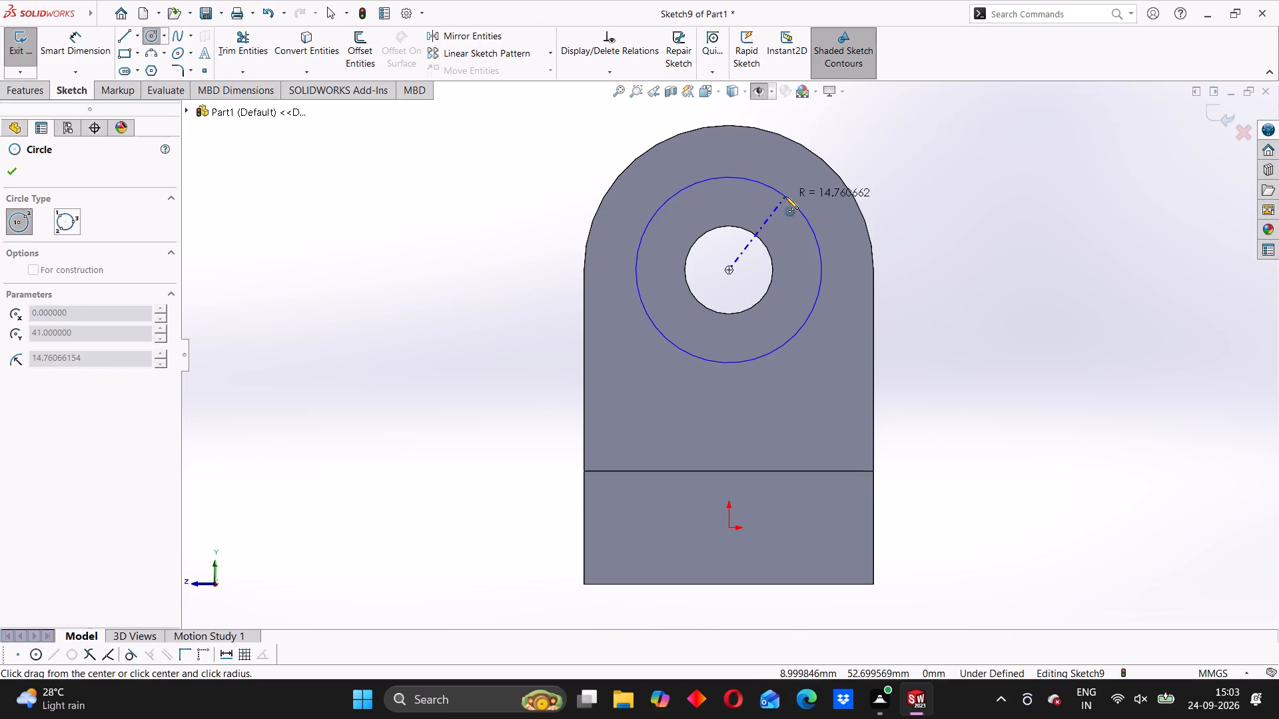
{"action": "left_click", "coordinate": [785, 196]}
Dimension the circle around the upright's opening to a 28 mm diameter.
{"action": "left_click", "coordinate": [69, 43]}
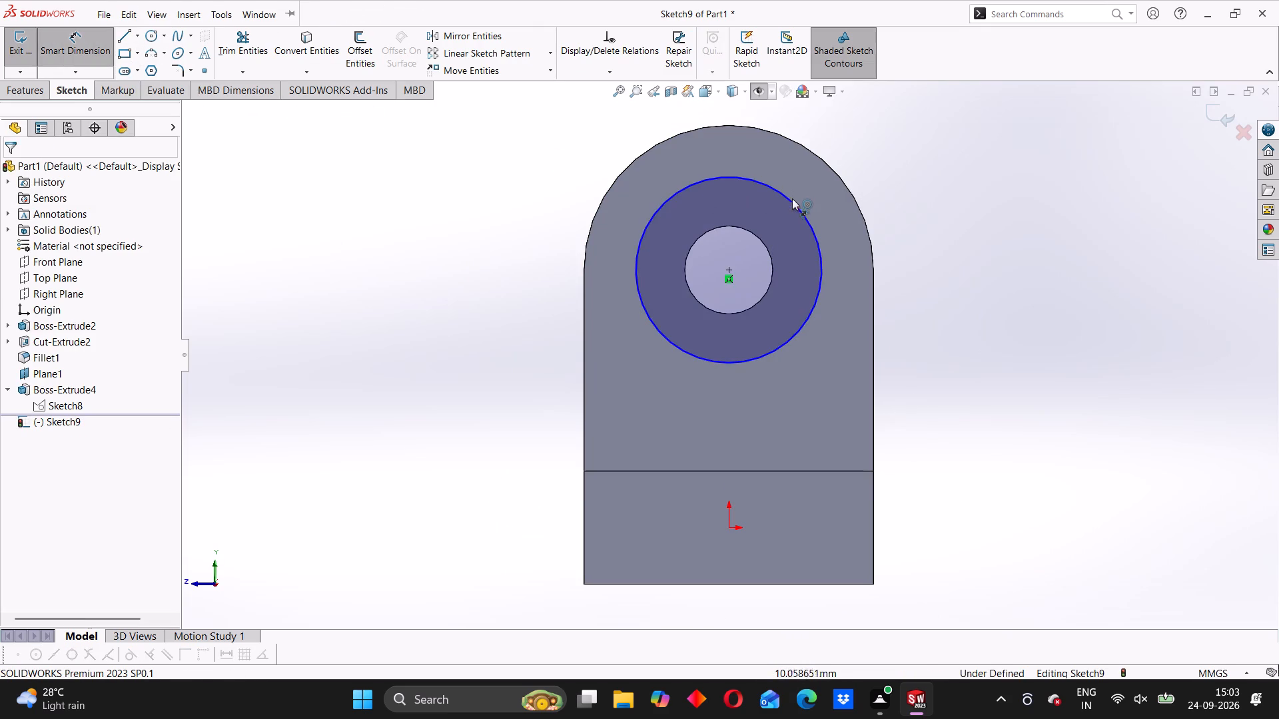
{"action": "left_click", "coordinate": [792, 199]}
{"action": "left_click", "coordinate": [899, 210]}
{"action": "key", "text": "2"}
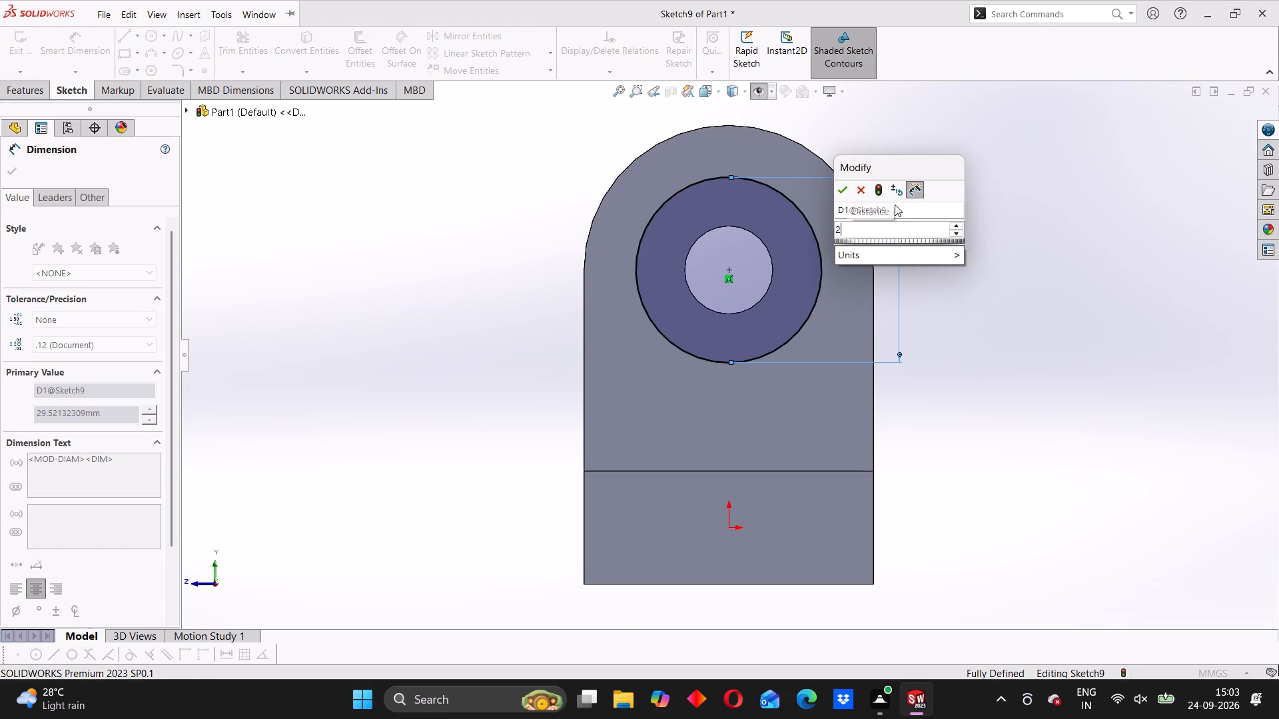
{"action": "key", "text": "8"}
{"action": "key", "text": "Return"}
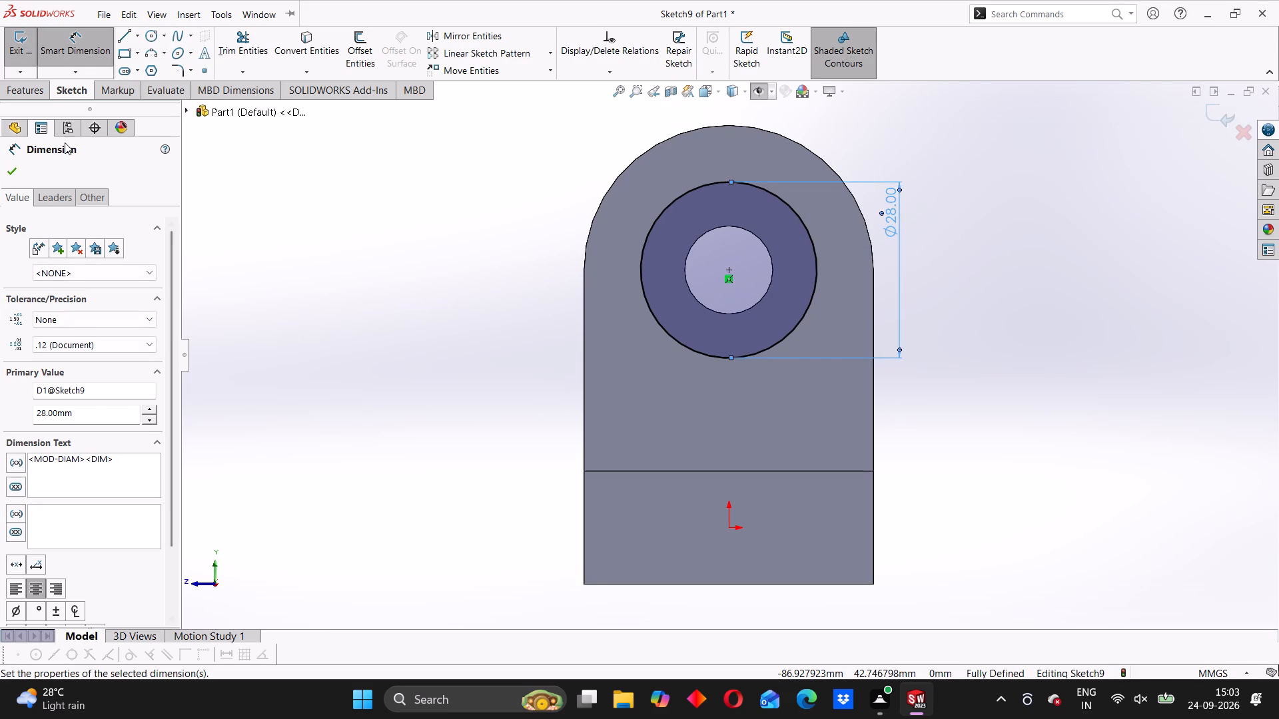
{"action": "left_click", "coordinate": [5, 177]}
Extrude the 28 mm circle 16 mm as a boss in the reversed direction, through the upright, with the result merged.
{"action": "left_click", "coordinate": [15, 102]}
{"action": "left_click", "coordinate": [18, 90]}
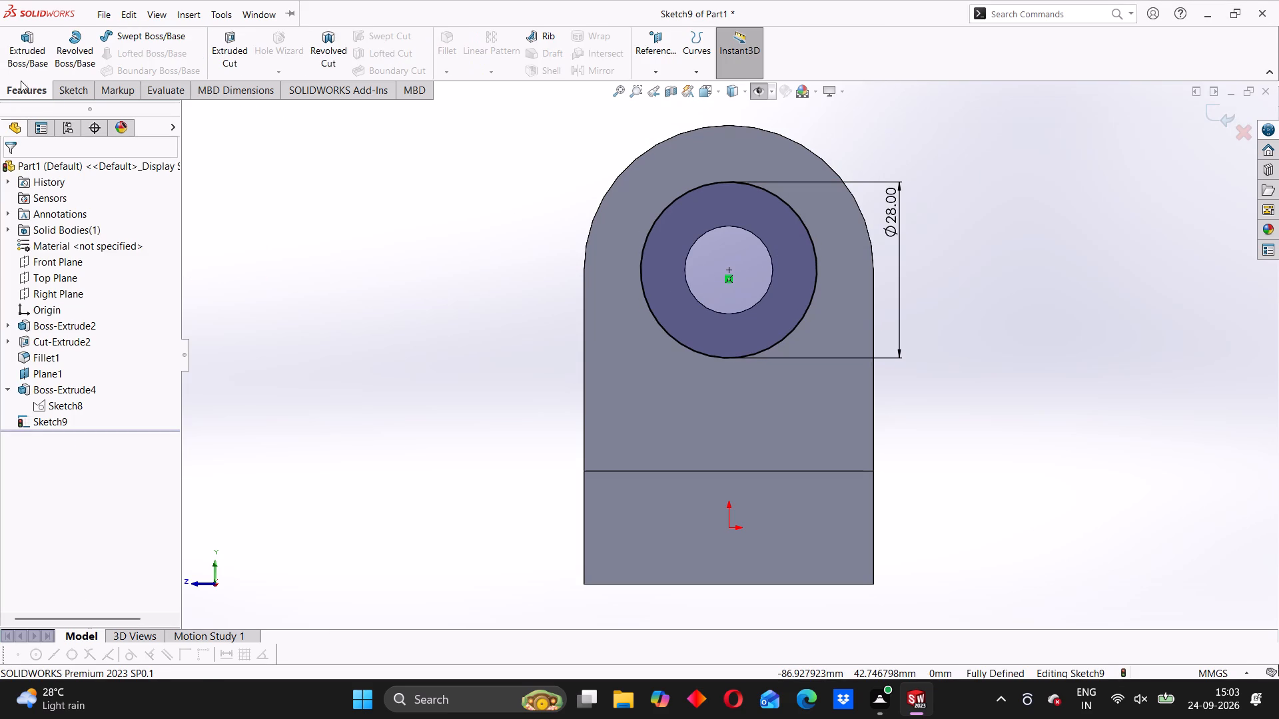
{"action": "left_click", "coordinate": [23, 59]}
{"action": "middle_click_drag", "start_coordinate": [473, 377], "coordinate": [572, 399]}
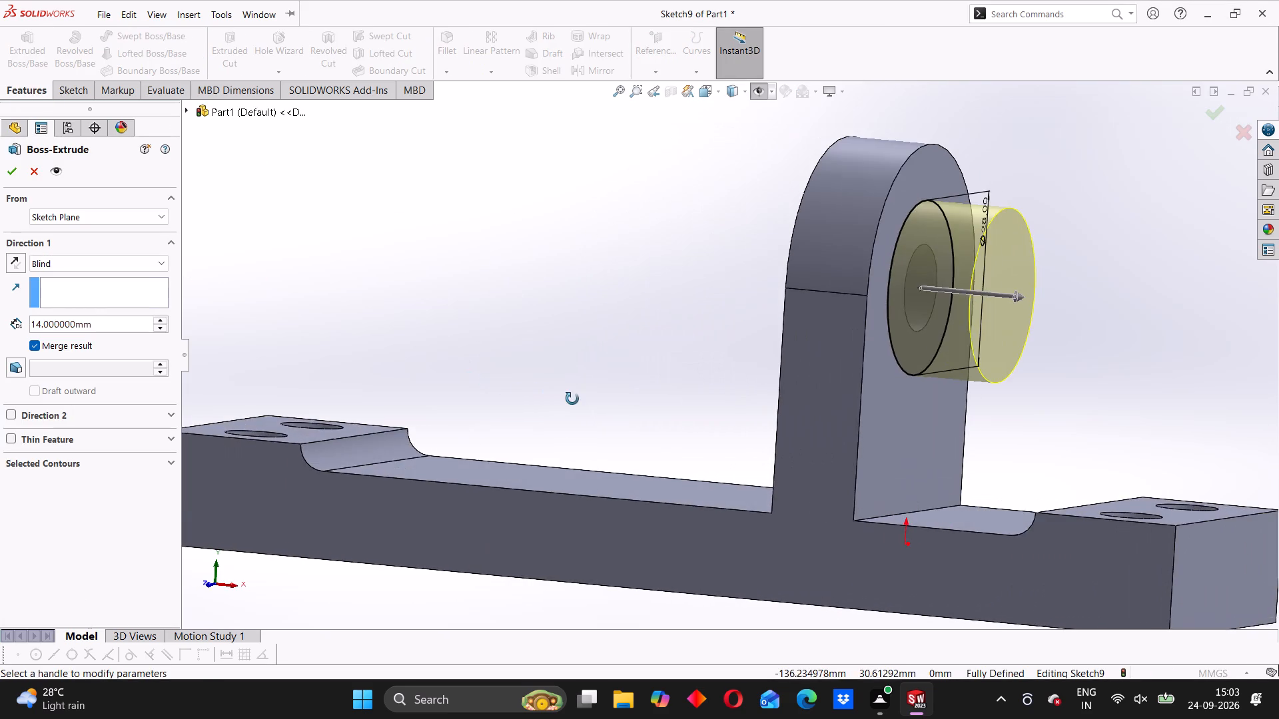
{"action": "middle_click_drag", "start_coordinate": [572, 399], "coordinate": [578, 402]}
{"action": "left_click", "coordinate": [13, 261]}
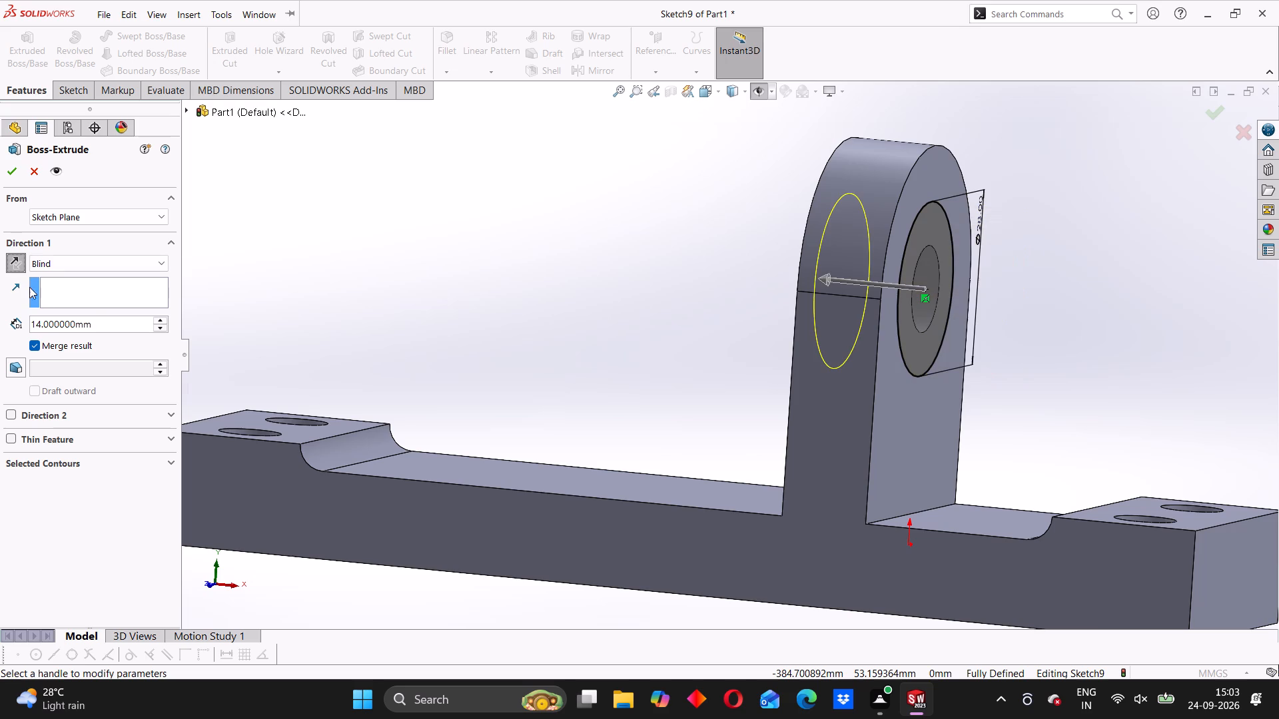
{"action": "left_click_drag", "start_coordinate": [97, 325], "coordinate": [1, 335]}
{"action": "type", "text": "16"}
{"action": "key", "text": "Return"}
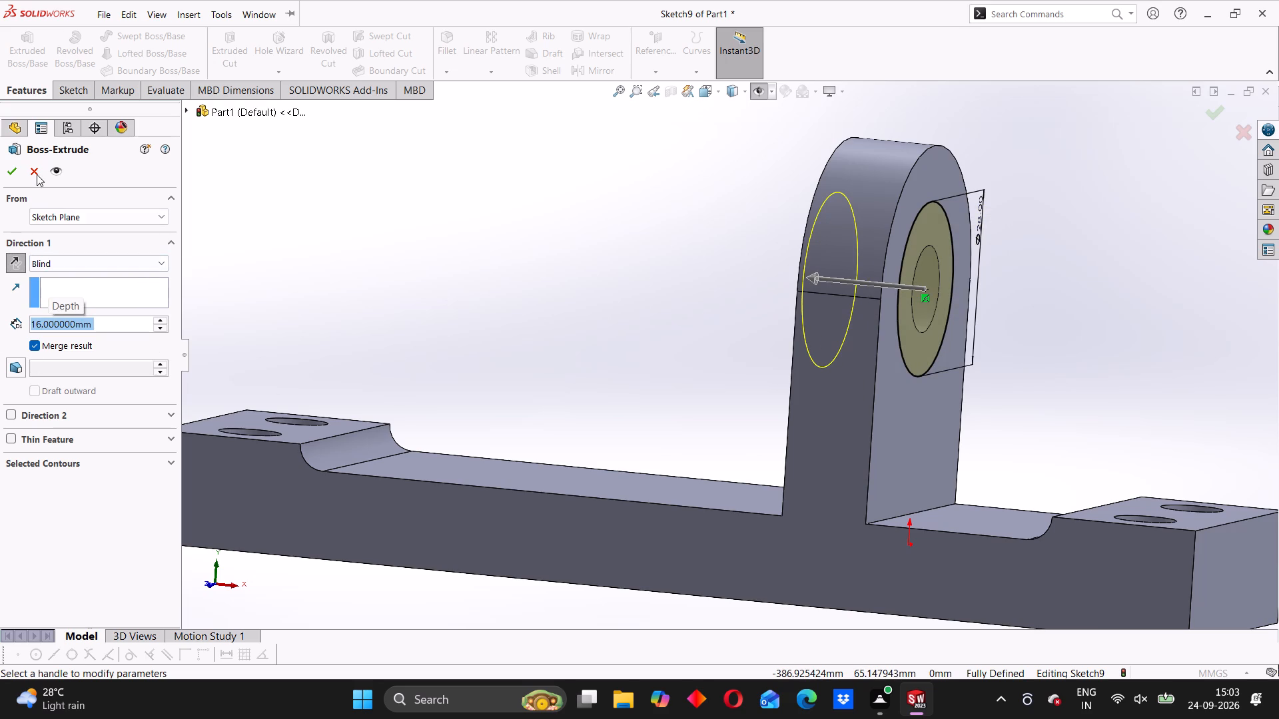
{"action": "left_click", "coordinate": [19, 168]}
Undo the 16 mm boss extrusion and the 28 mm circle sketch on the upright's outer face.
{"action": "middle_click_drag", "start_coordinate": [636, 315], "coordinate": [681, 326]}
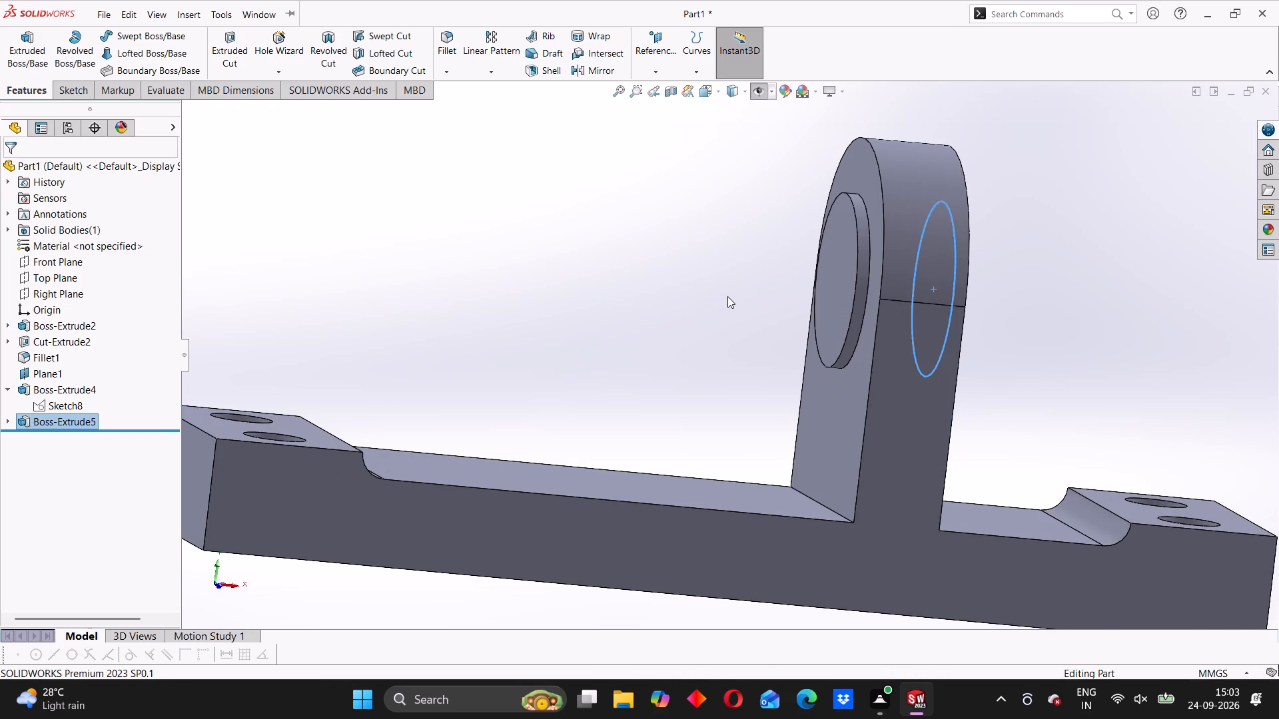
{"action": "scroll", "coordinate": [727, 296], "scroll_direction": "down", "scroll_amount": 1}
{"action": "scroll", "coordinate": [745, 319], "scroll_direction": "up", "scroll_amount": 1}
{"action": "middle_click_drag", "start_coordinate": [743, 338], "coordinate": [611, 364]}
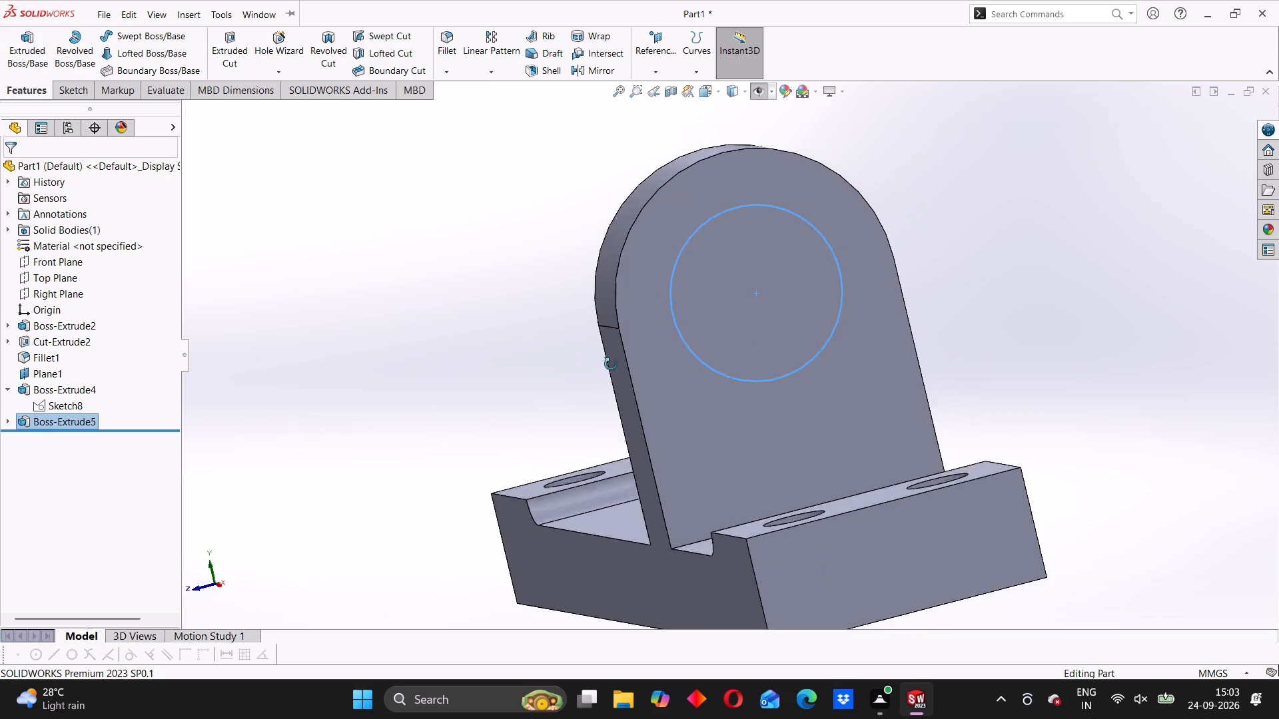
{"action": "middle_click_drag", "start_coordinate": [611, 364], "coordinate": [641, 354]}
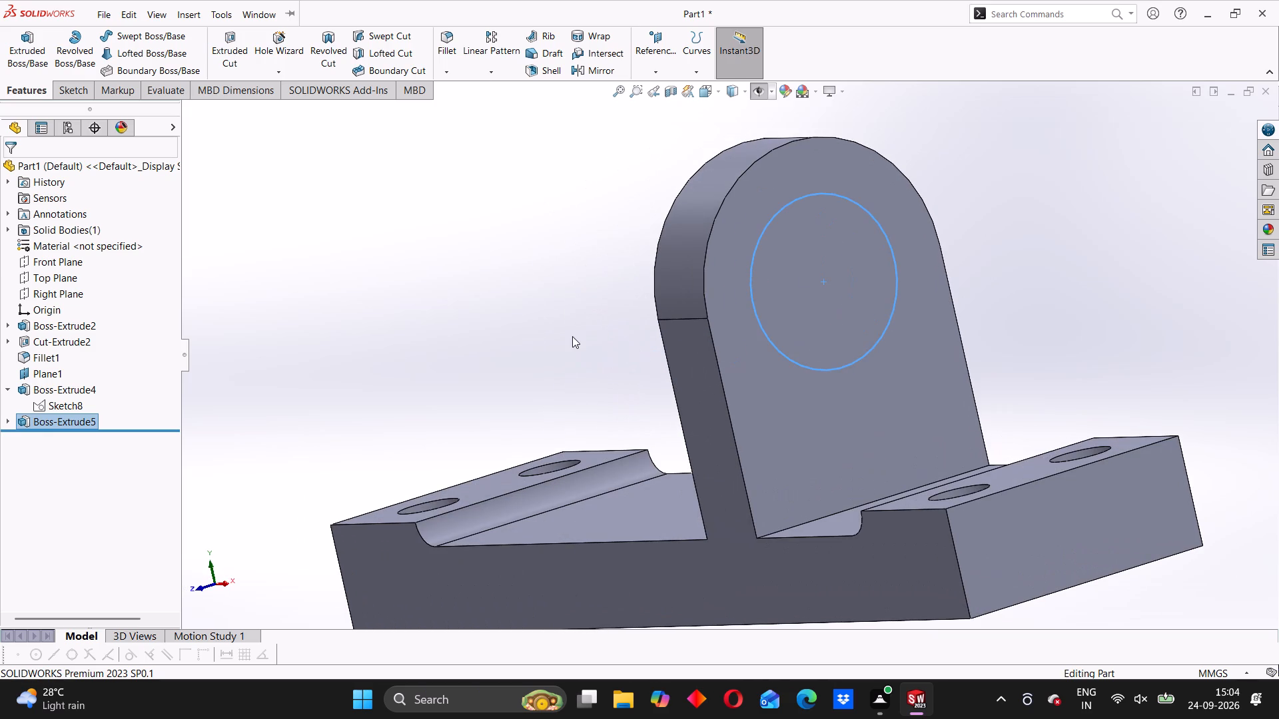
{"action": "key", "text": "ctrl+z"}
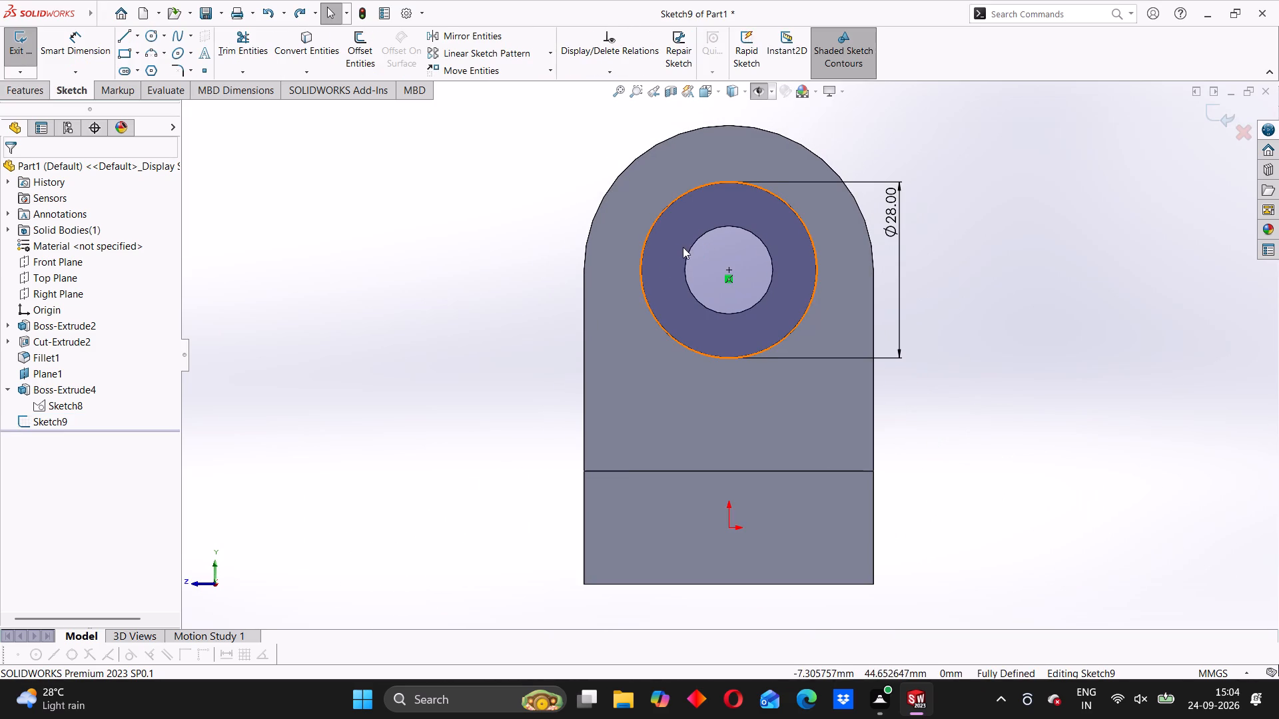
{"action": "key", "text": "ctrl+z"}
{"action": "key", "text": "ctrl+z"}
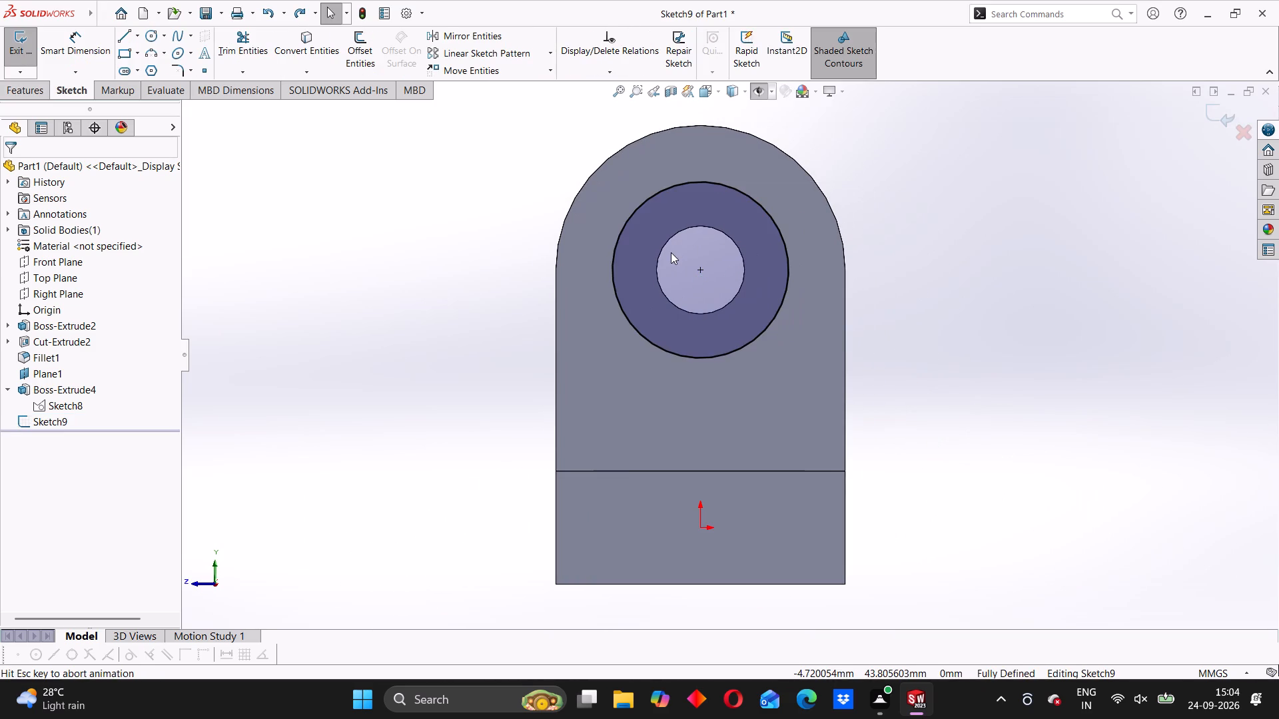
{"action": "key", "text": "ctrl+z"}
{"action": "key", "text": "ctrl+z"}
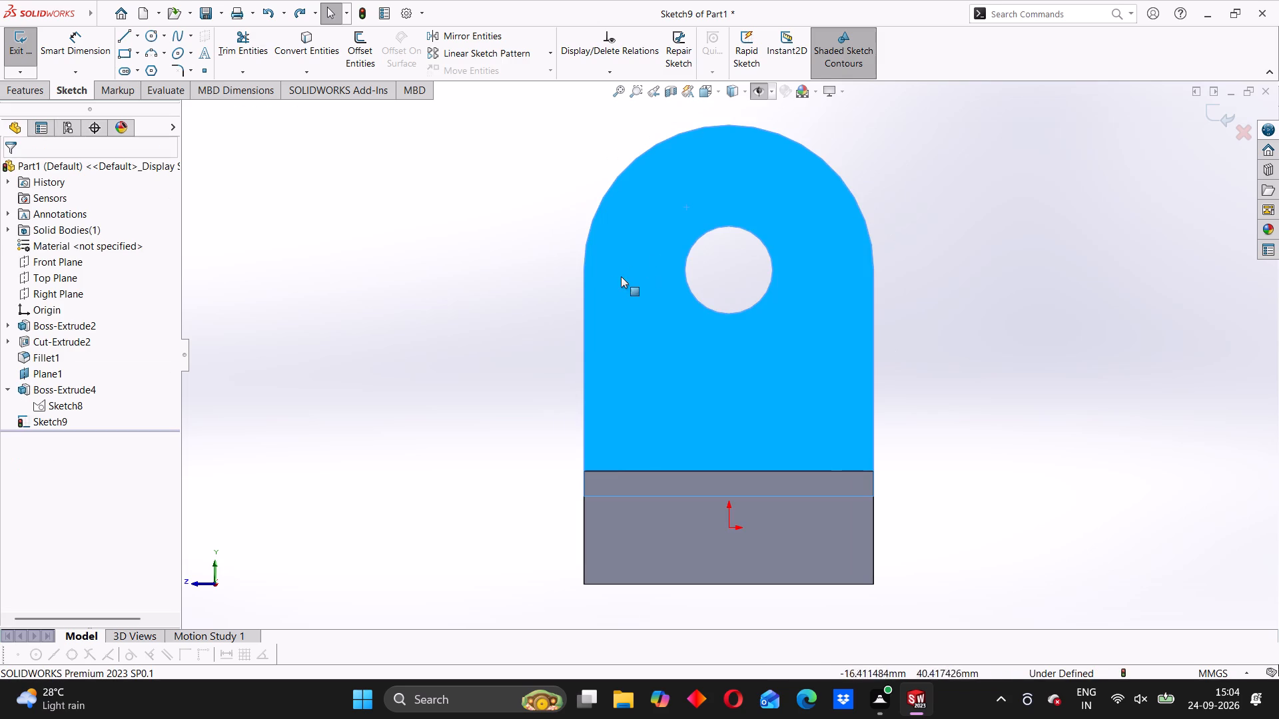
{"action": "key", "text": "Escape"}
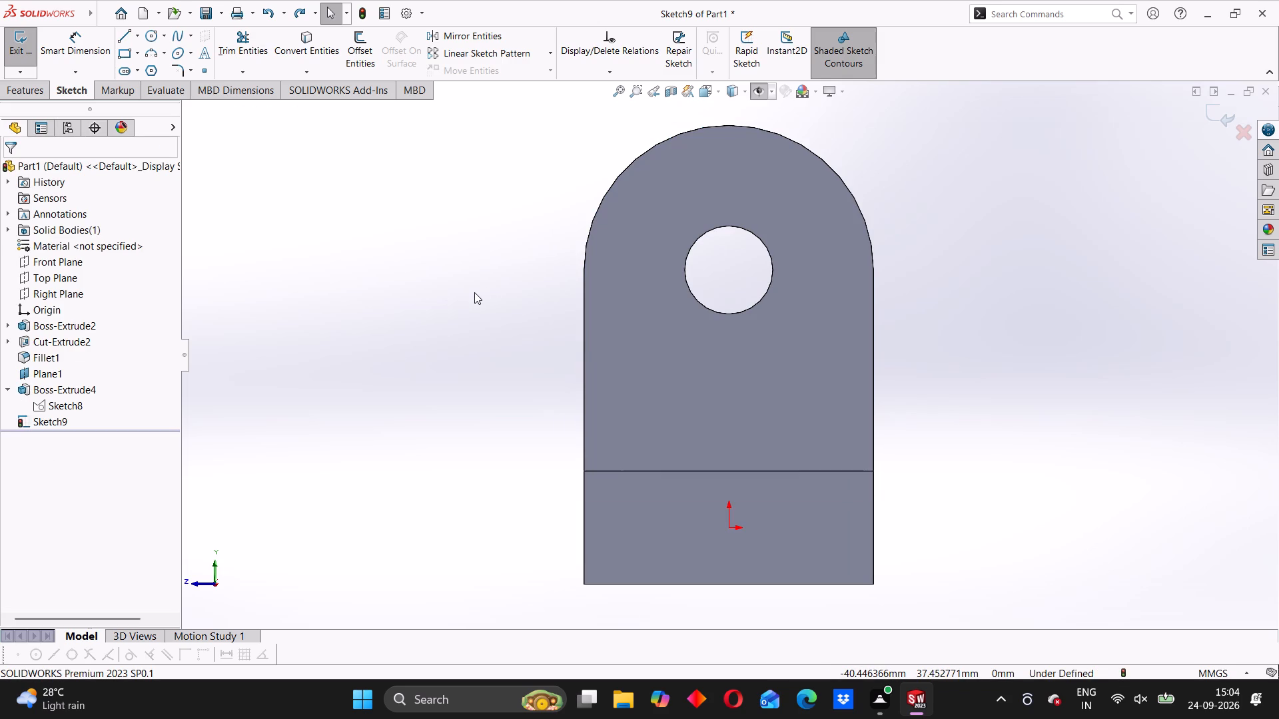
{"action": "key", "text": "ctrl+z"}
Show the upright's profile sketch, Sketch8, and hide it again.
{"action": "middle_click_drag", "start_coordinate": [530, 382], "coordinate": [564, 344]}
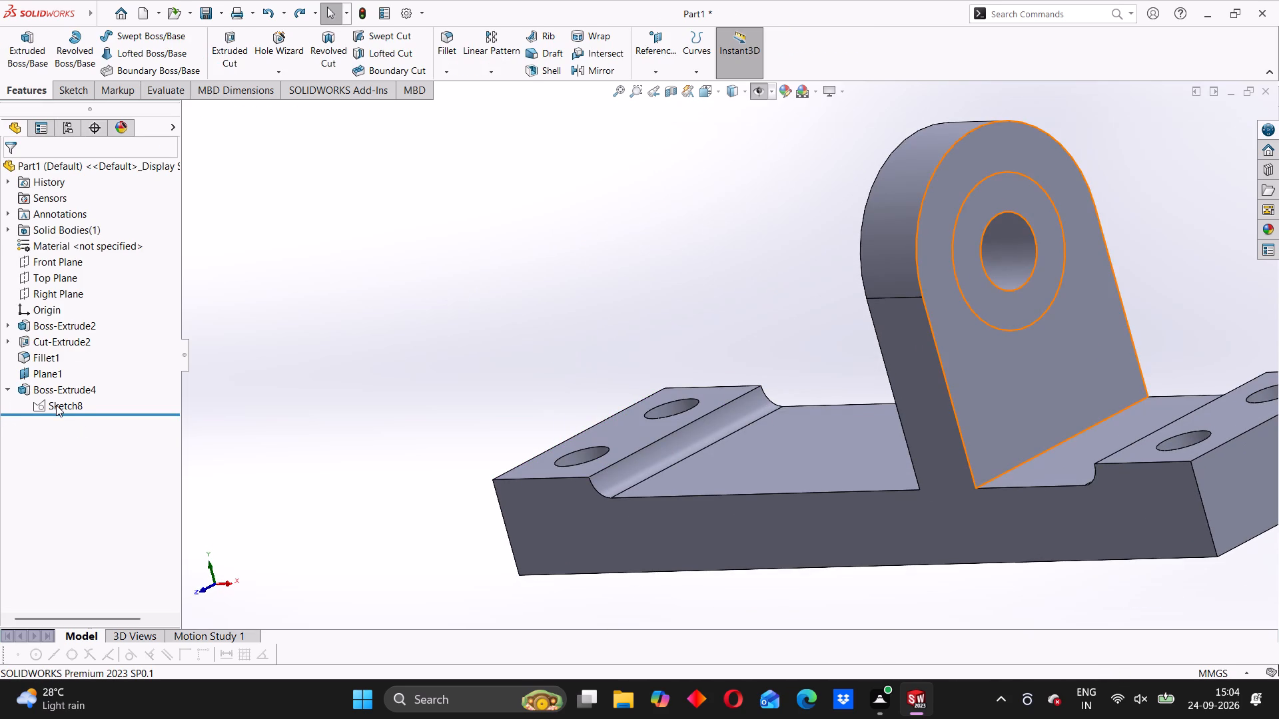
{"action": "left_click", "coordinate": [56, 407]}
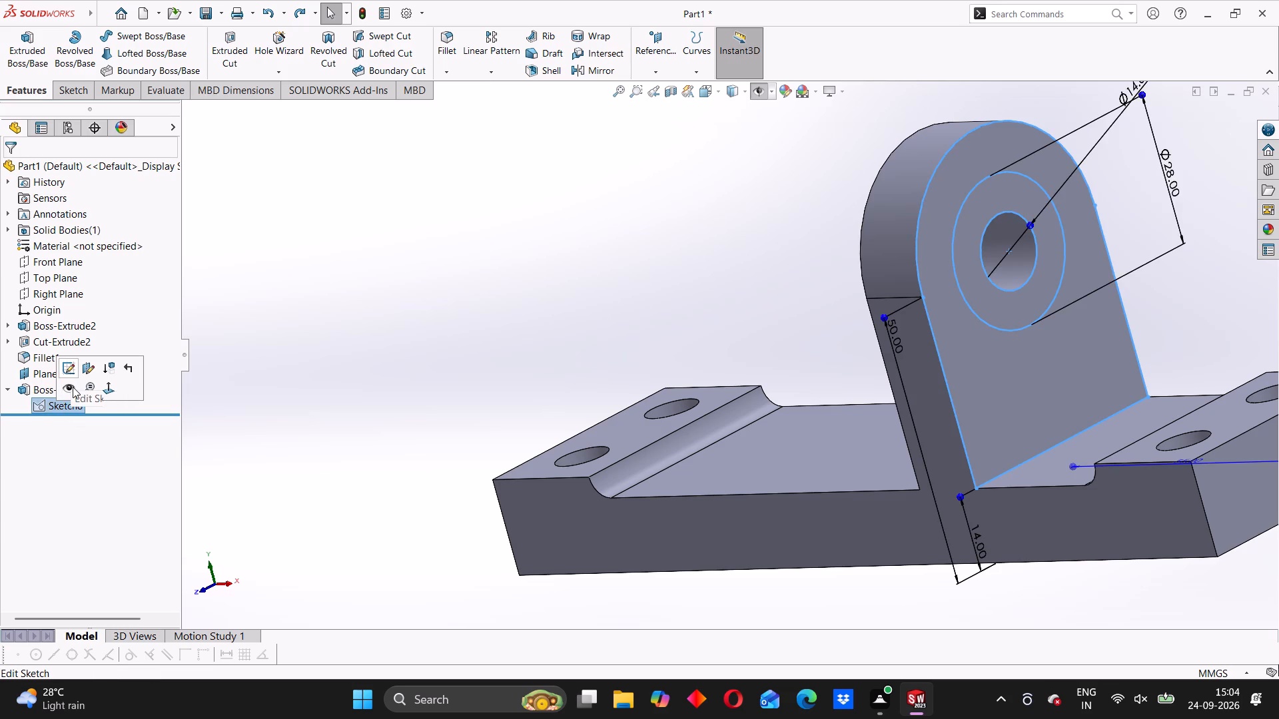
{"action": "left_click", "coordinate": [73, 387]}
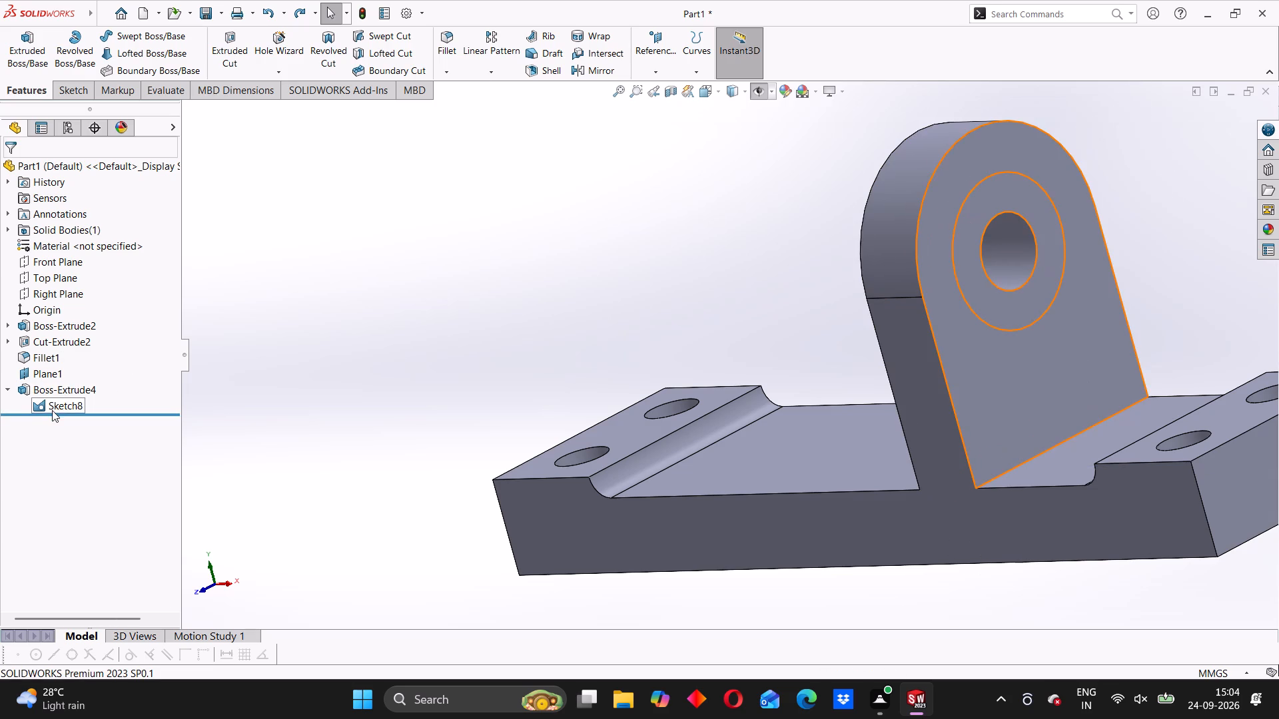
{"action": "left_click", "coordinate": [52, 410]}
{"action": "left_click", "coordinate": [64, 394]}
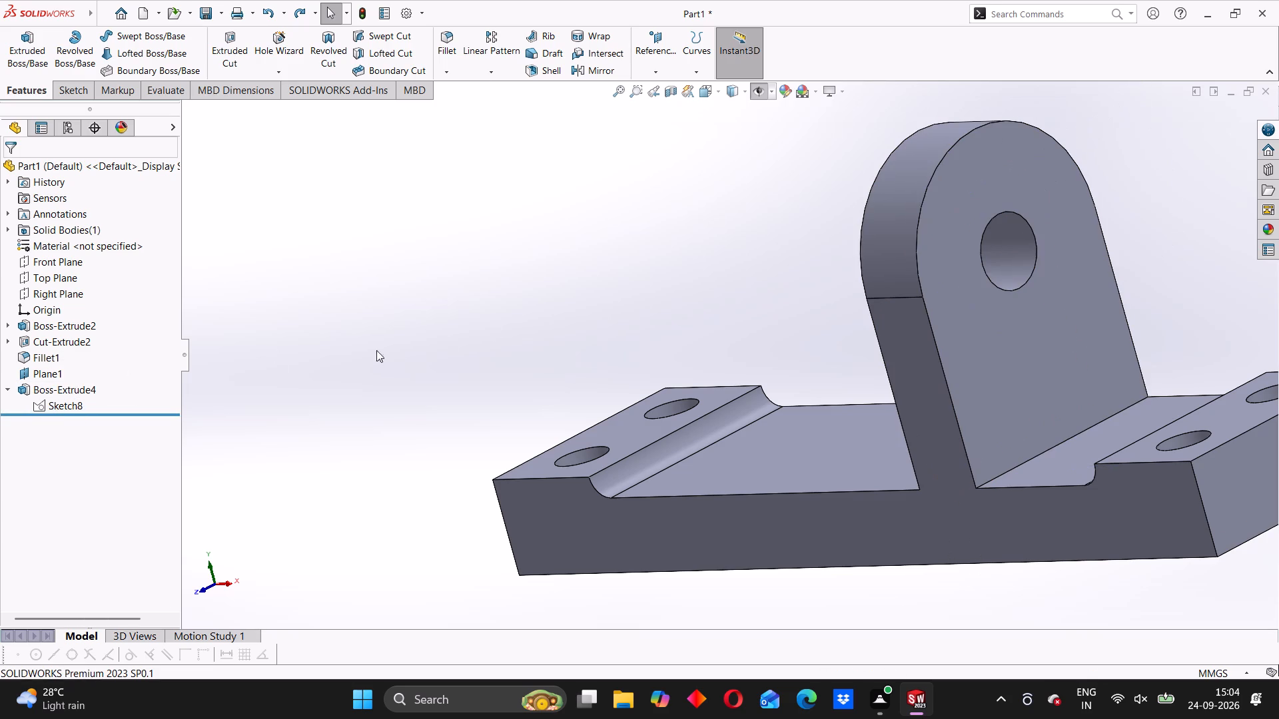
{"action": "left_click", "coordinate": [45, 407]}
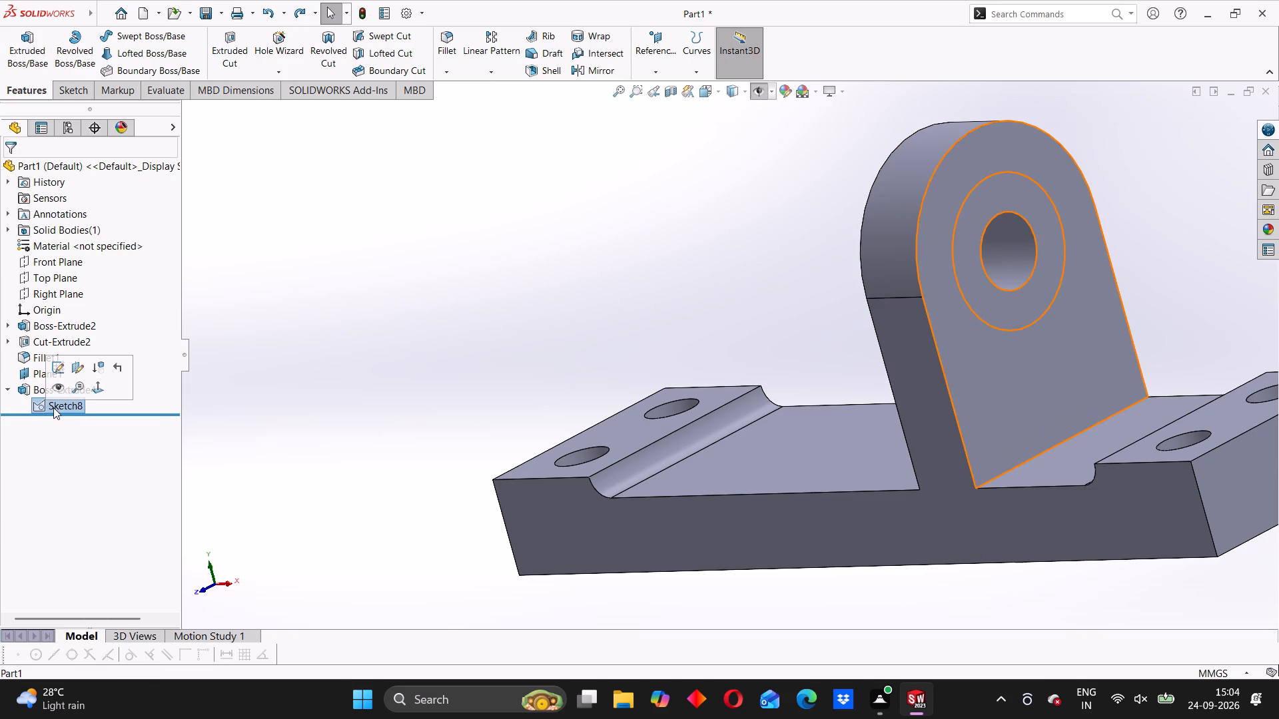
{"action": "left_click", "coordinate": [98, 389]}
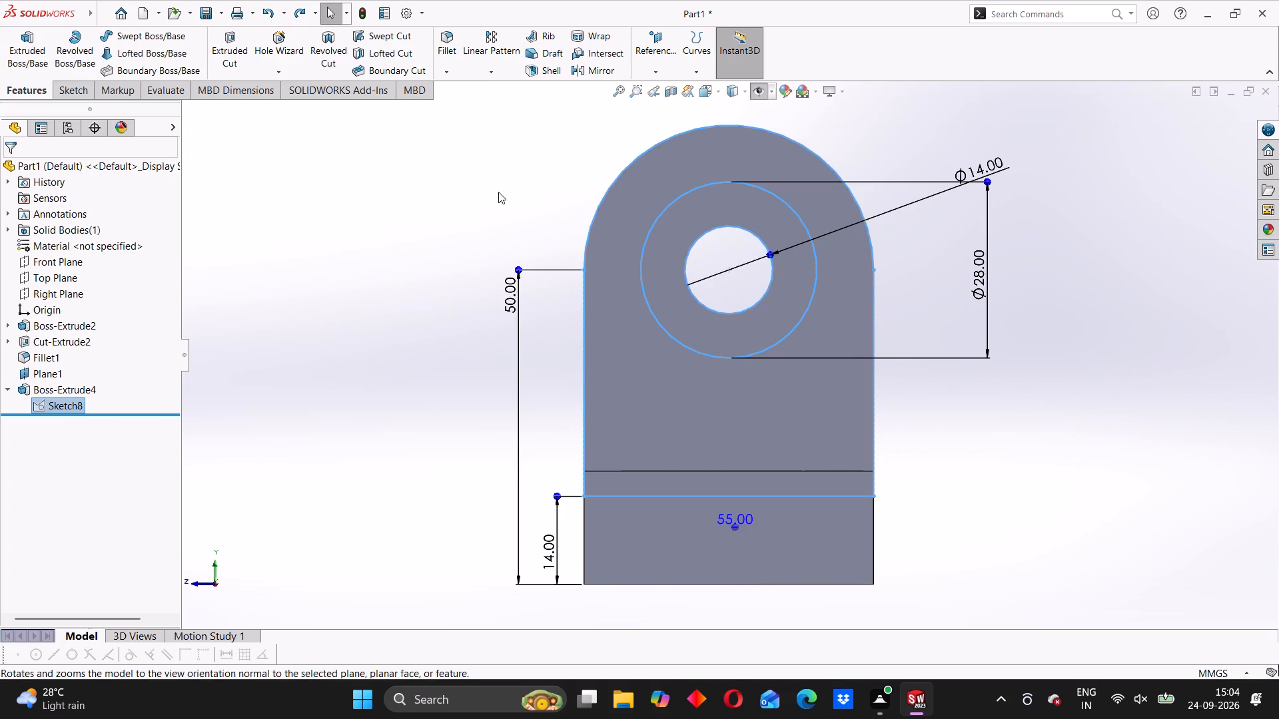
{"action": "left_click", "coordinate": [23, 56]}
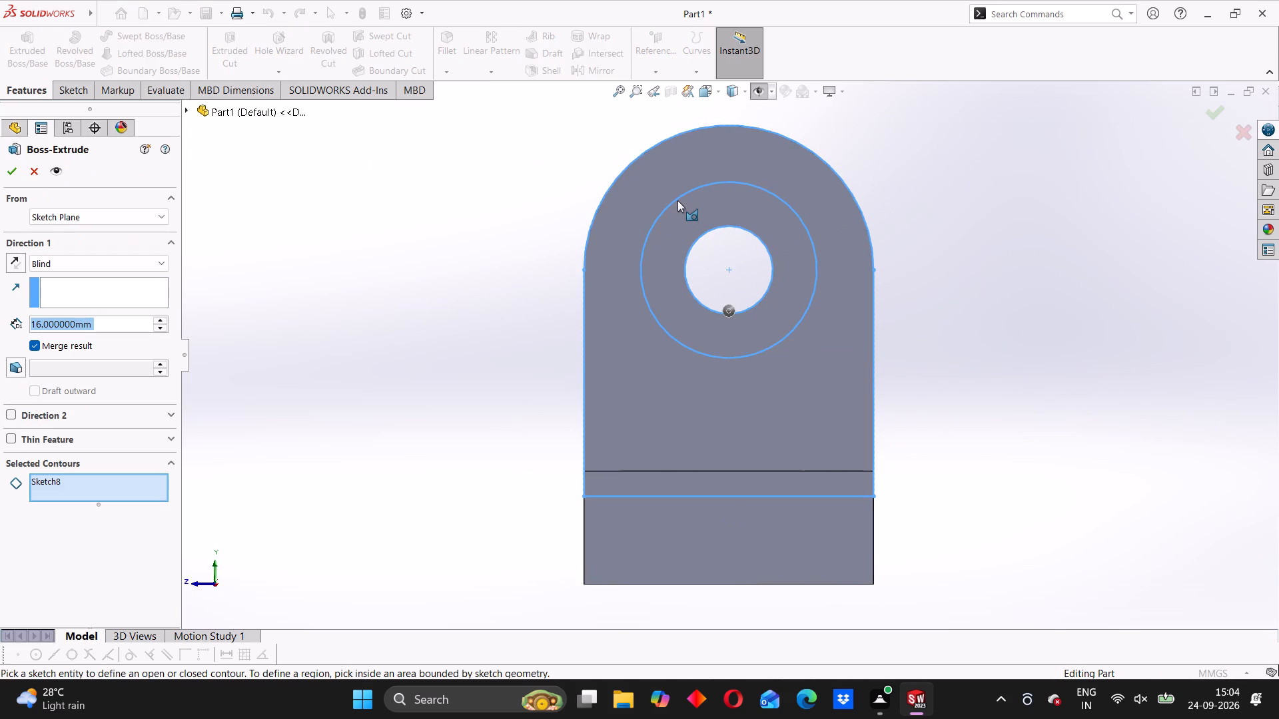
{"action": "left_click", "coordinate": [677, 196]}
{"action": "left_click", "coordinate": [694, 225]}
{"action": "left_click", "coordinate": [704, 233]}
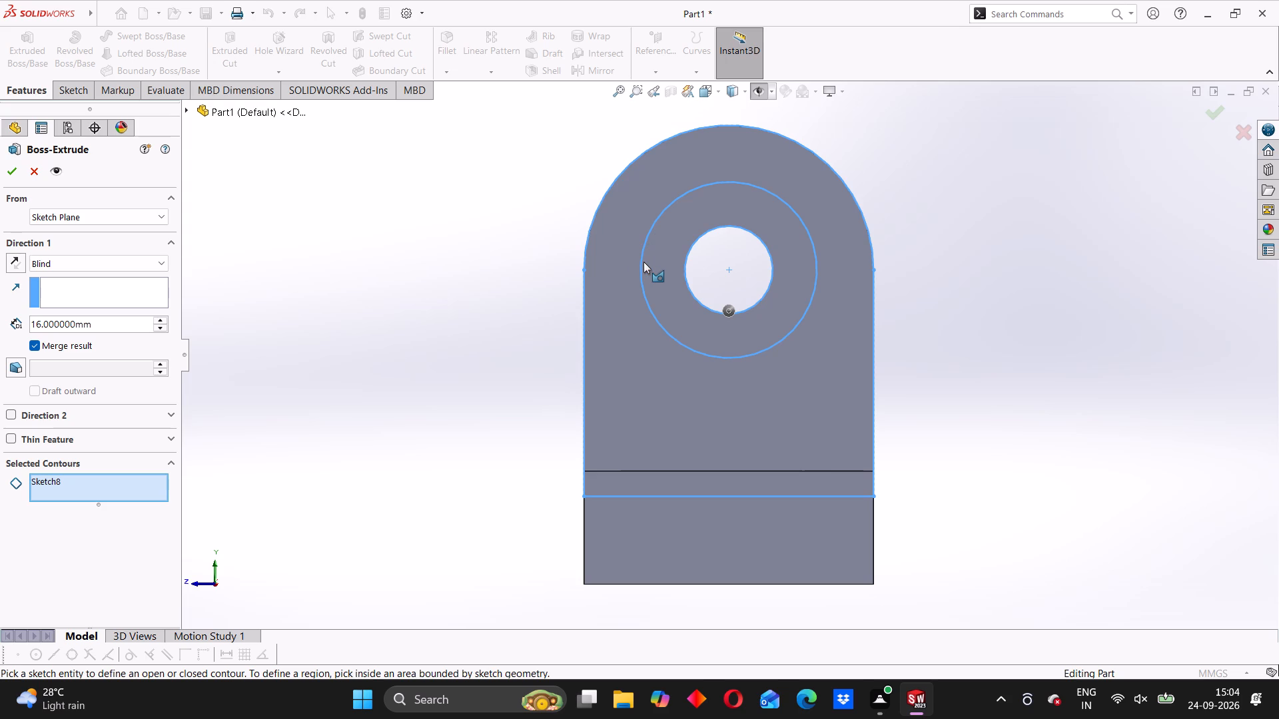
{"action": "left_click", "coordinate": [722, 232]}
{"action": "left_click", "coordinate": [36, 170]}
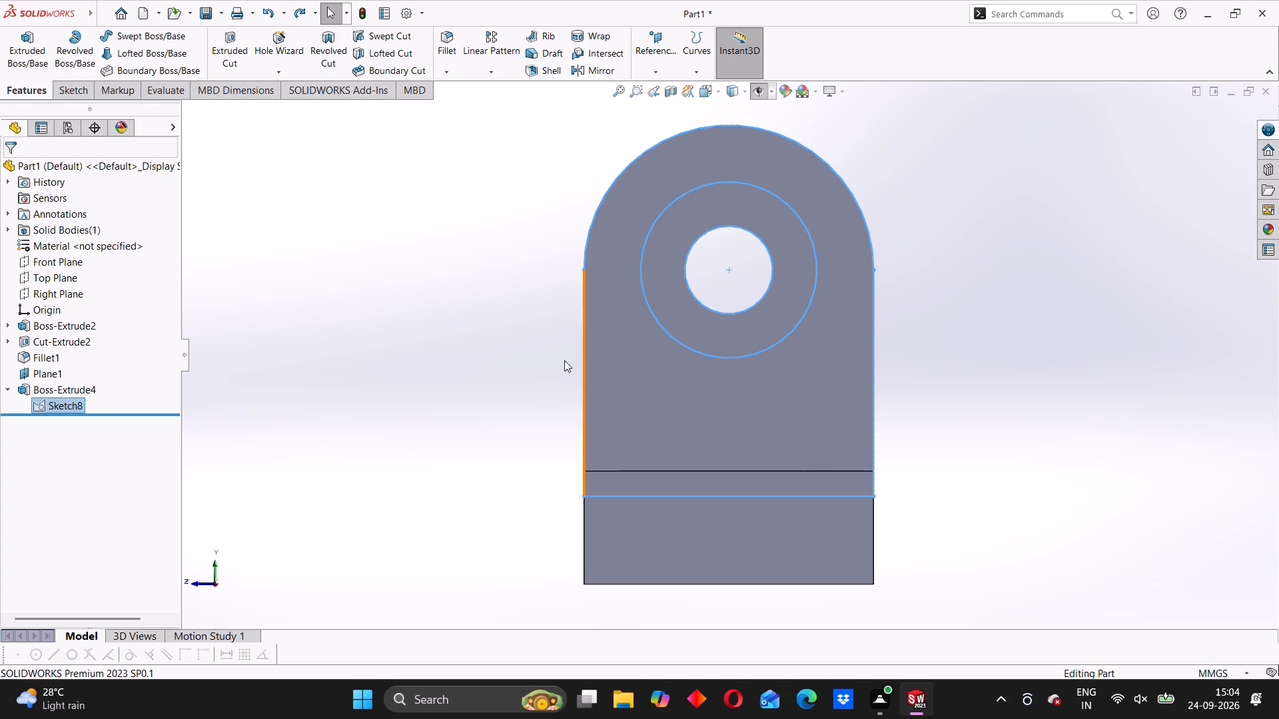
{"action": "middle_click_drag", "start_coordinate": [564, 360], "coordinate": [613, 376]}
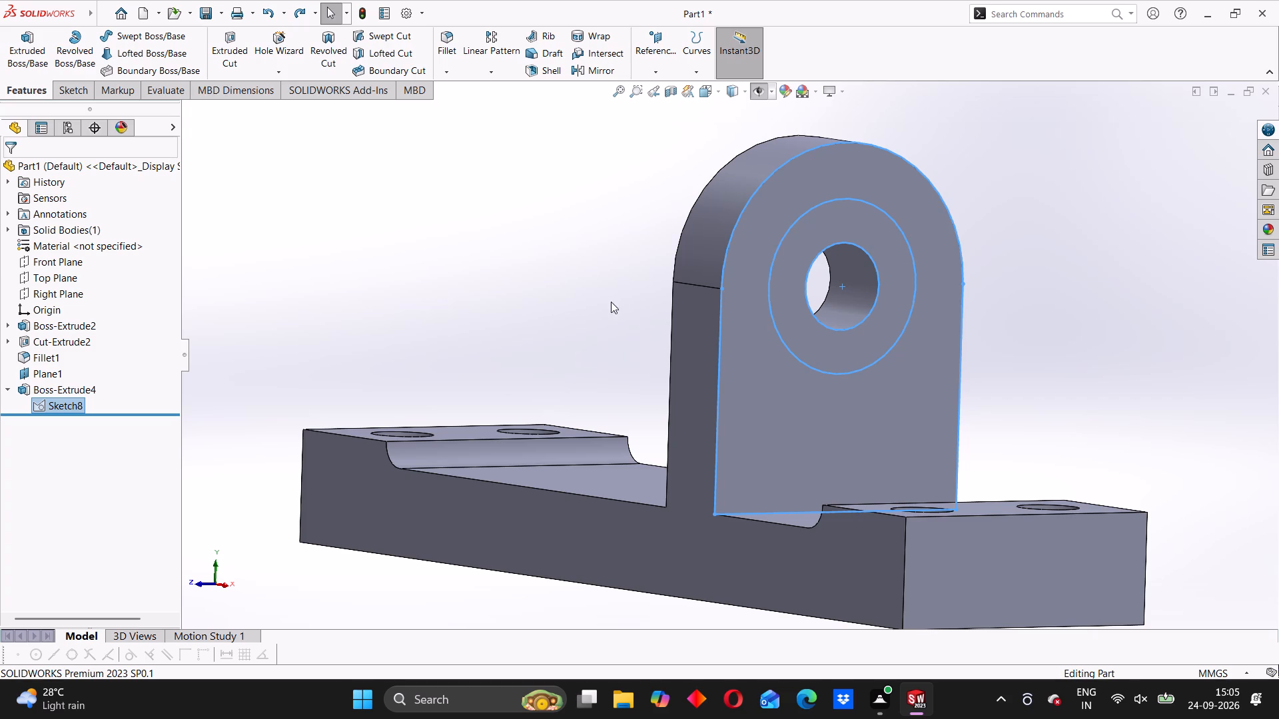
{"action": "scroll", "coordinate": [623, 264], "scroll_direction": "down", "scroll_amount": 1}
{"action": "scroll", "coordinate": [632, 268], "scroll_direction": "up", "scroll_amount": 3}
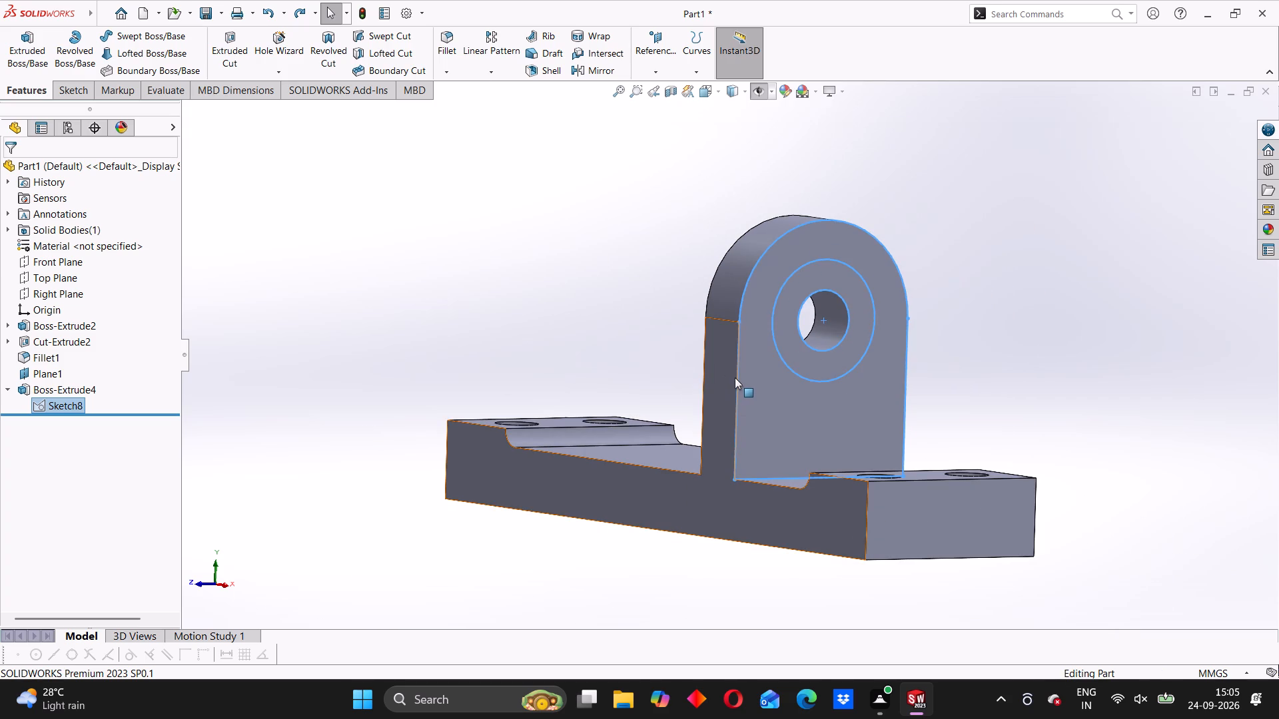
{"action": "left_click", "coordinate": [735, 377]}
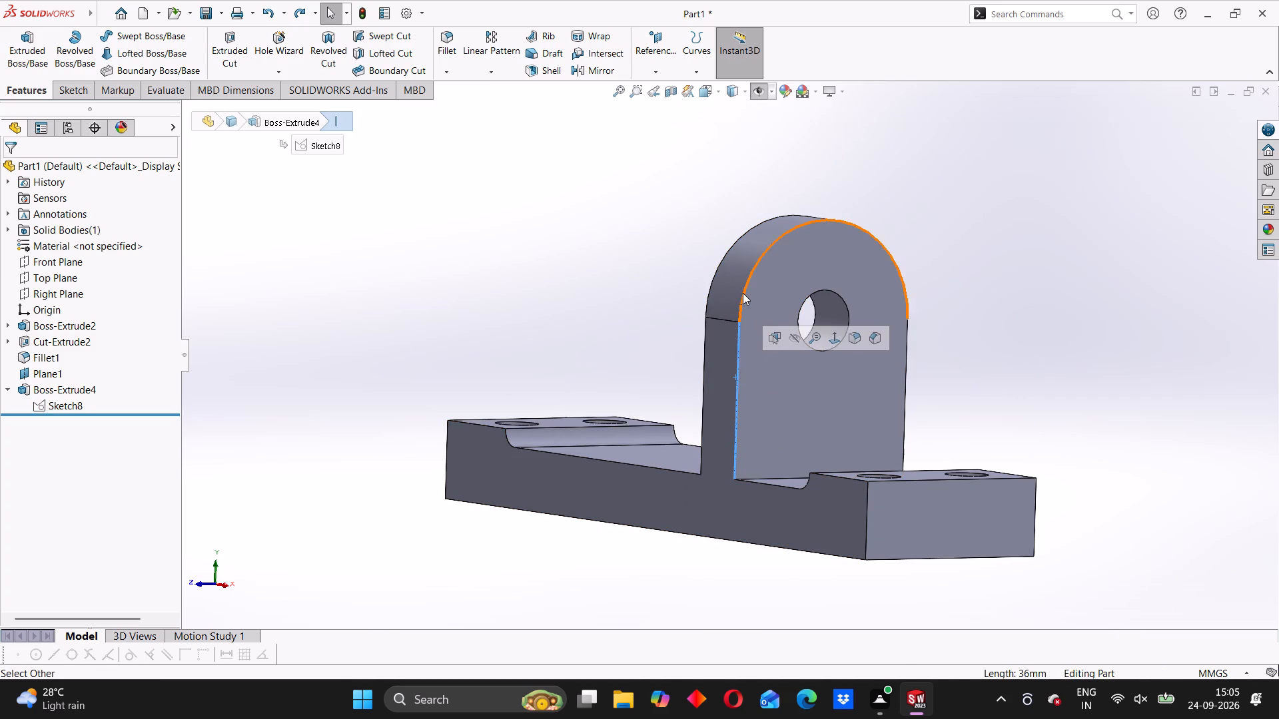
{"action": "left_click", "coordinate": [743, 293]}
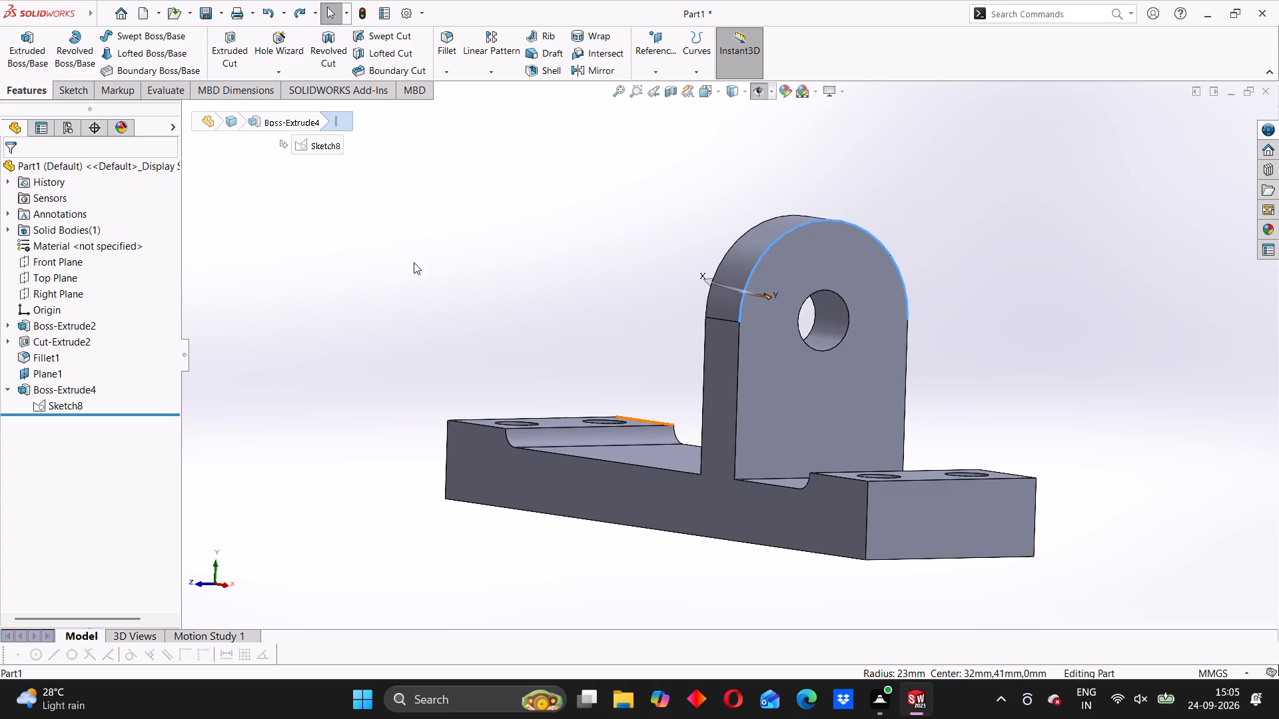
Open the upright's profile sketch, Sketch8, to examine its concentric circles and dimensions, and exit the sketch.
{"action": "left_click", "coordinate": [45, 413]}
{"action": "left_click", "coordinate": [67, 407]}
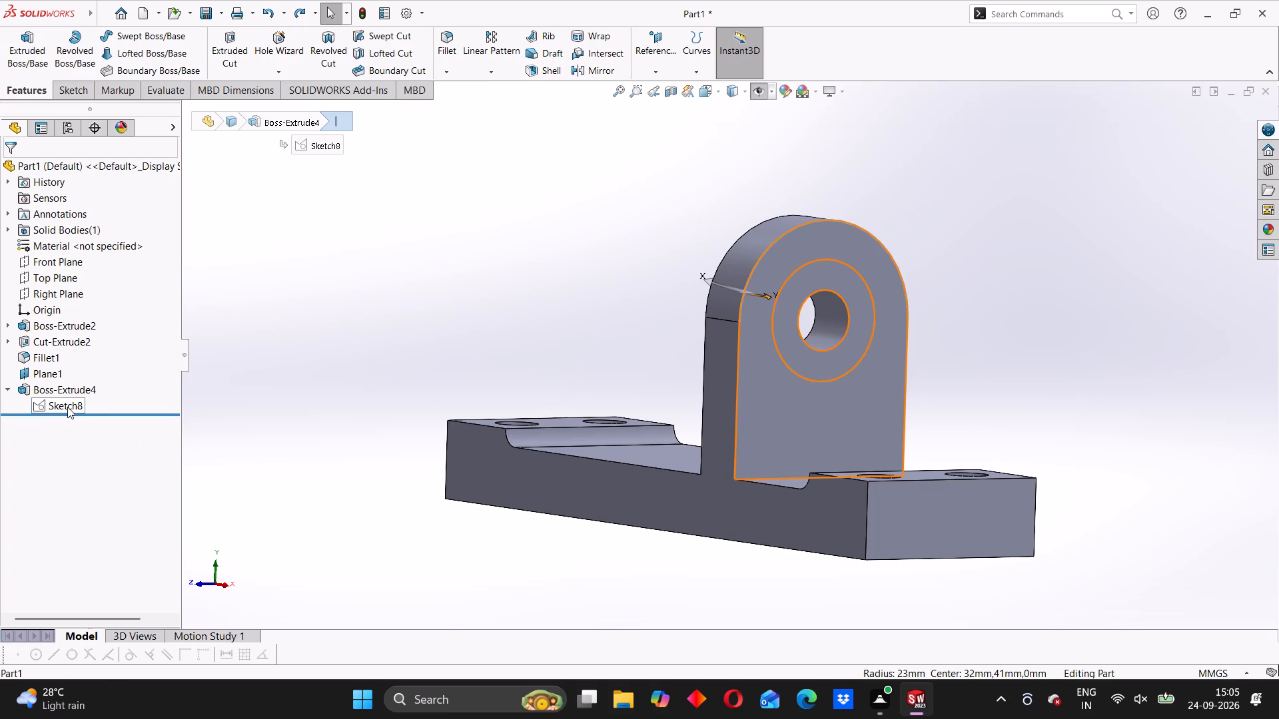
{"action": "left_click", "coordinate": [83, 368]}
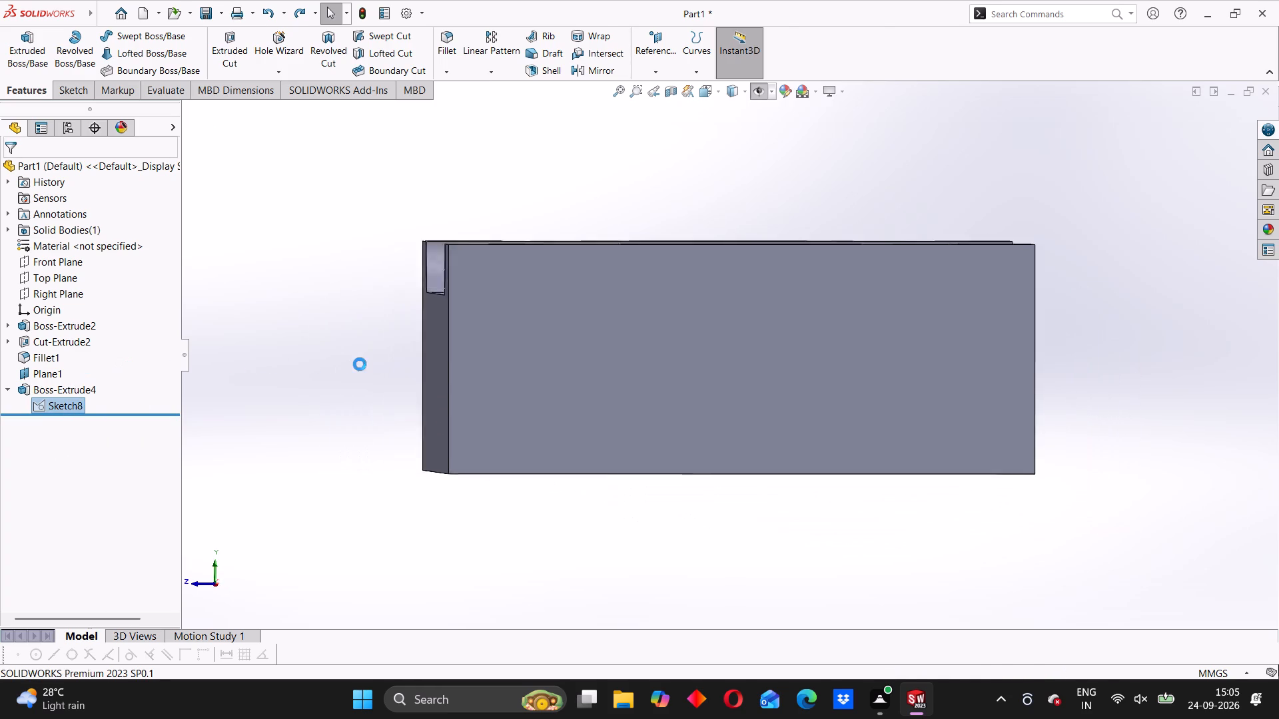
{"action": "scroll", "coordinate": [364, 371], "scroll_direction": "up", "scroll_amount": 4}
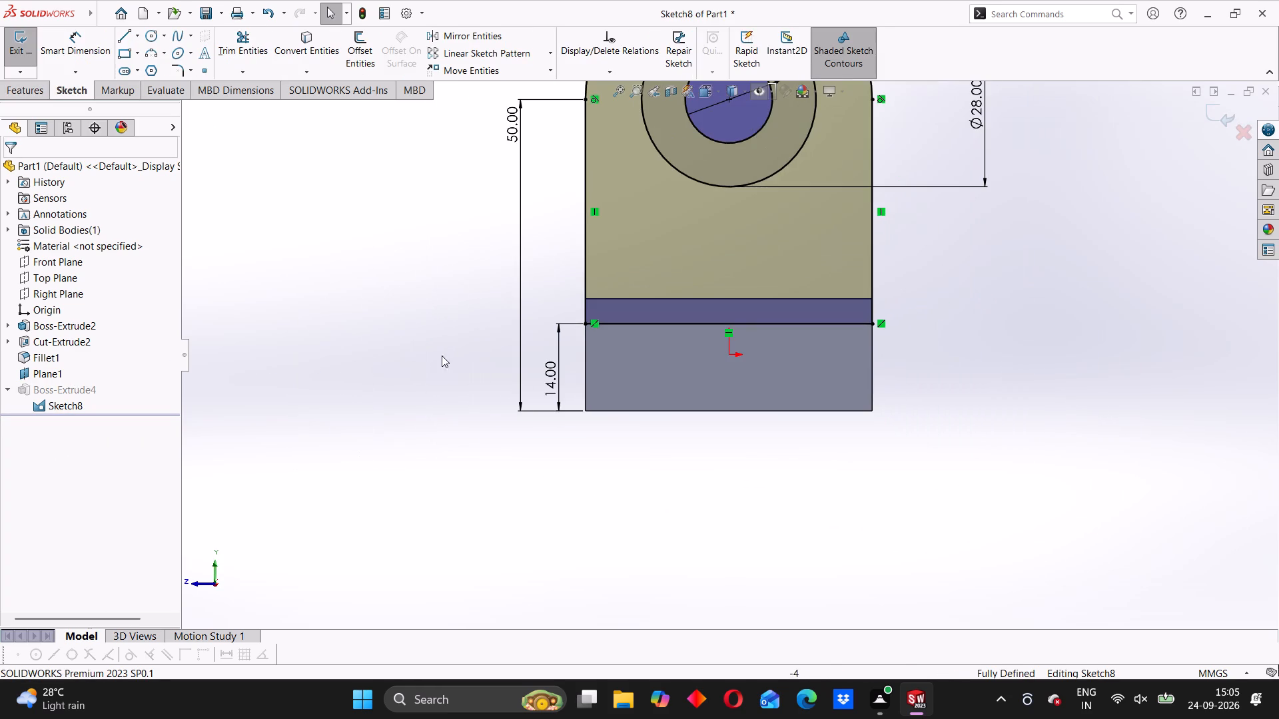
{"action": "middle_click_drag", "start_coordinate": [444, 365], "coordinate": [531, 388]}
{"action": "scroll", "coordinate": [492, 374], "scroll_direction": "up", "scroll_amount": 2}
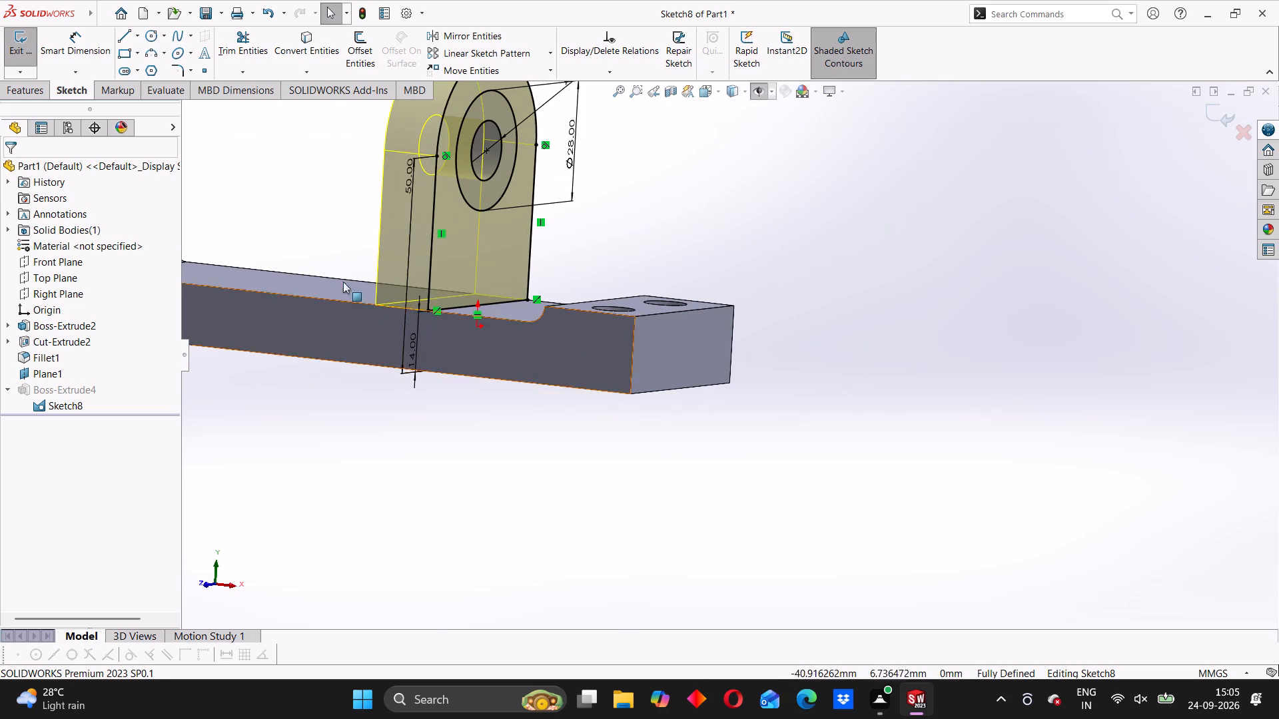
{"action": "key", "text": "Escape"}
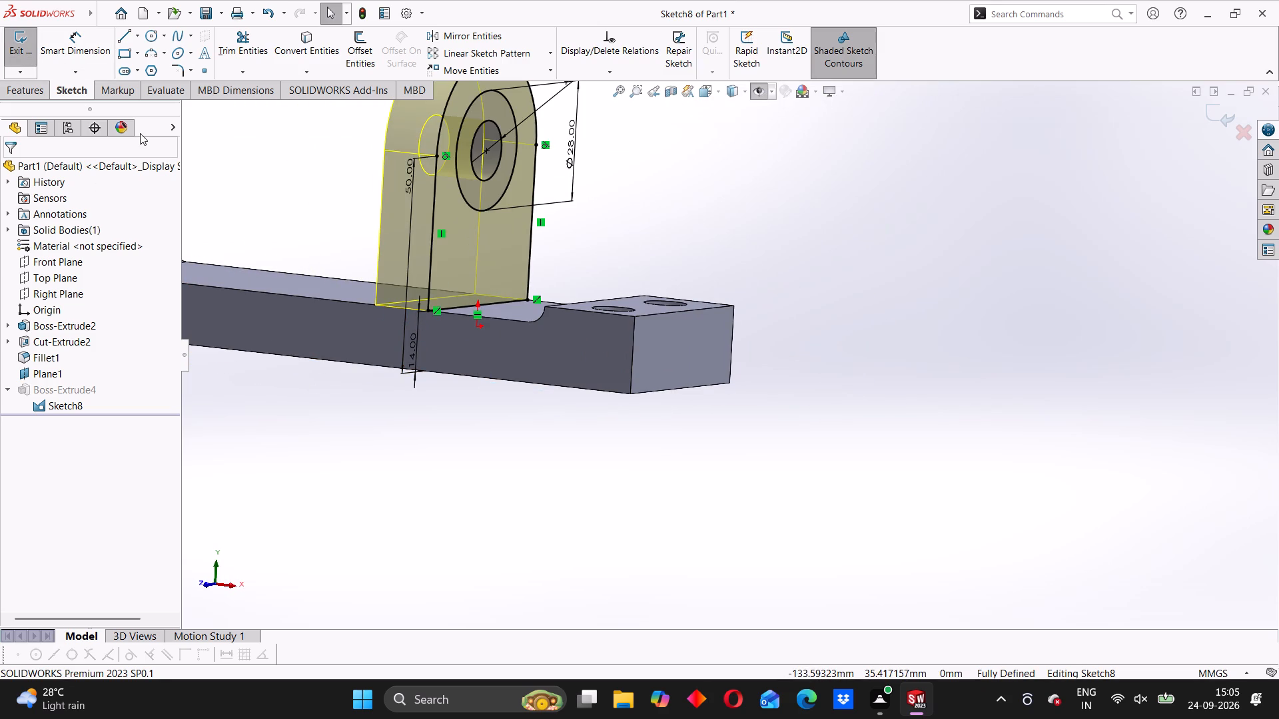
{"action": "left_click", "coordinate": [1218, 111]}
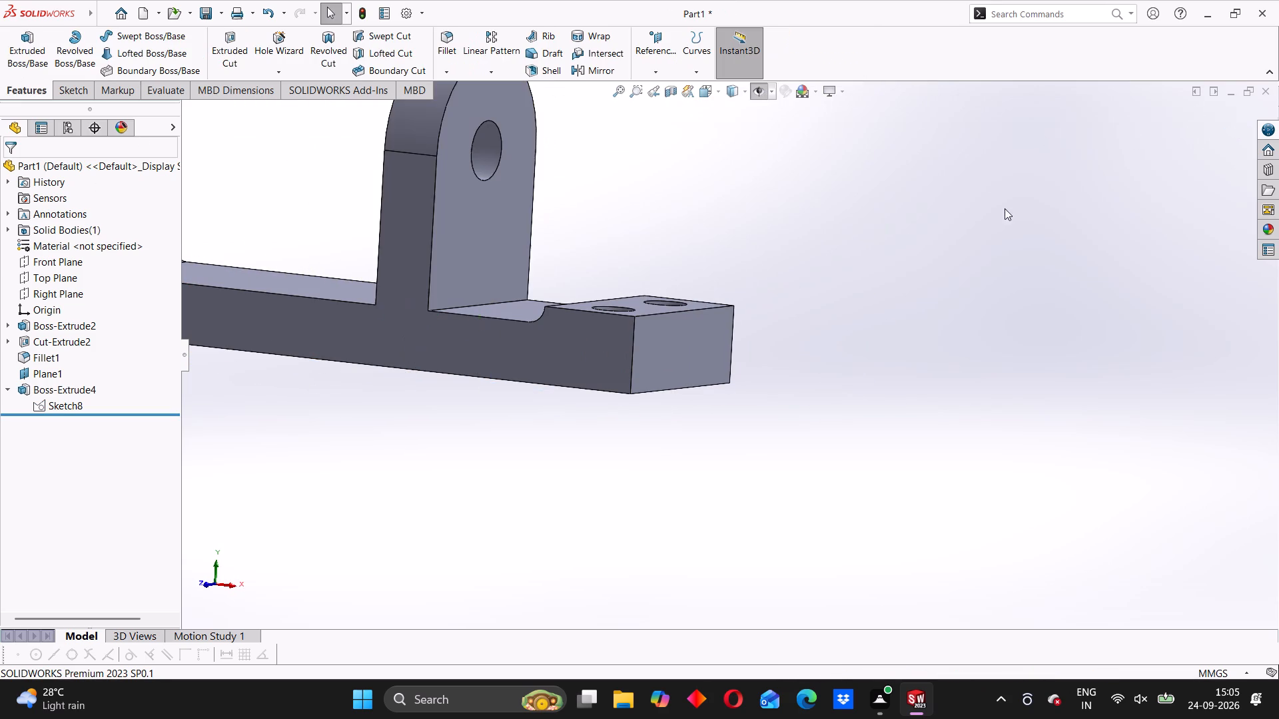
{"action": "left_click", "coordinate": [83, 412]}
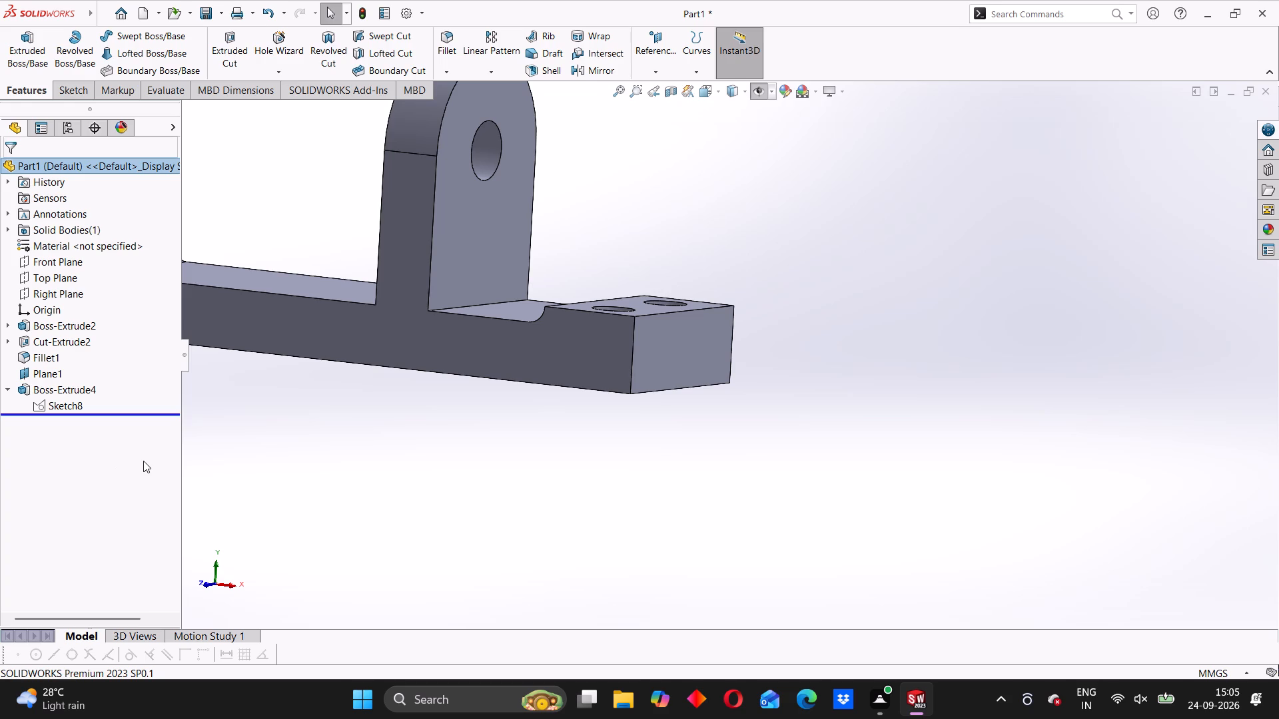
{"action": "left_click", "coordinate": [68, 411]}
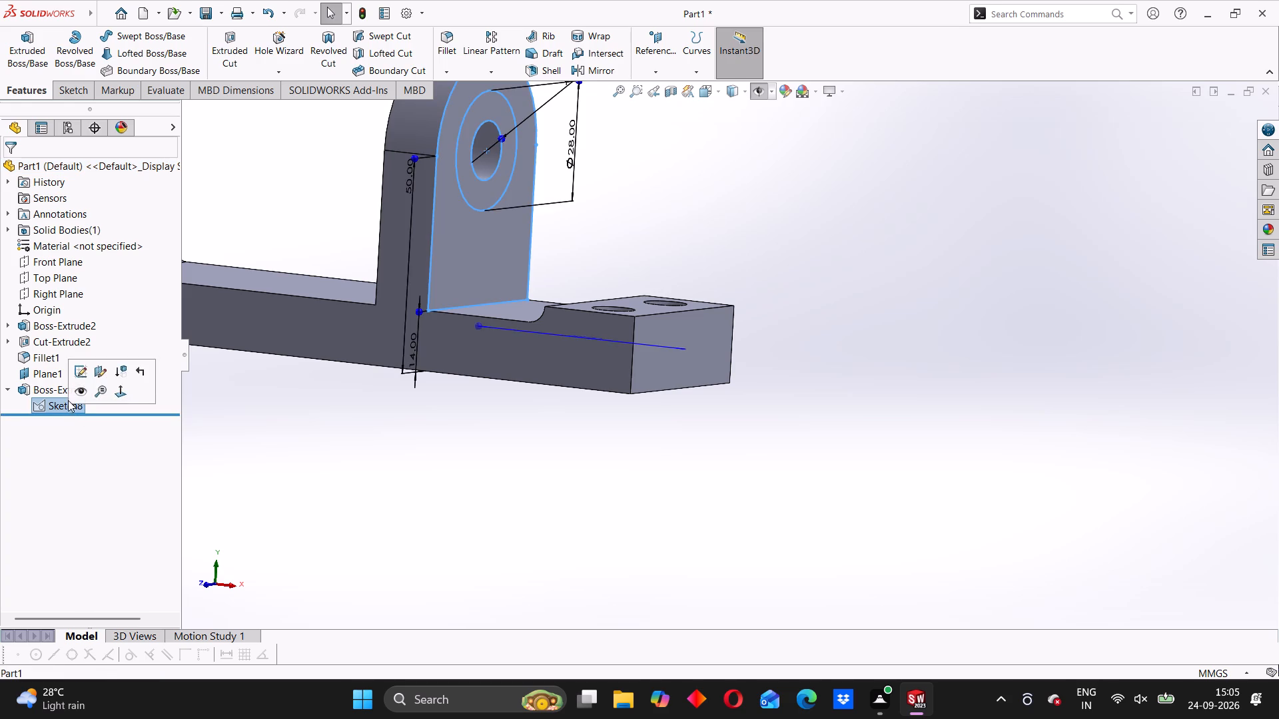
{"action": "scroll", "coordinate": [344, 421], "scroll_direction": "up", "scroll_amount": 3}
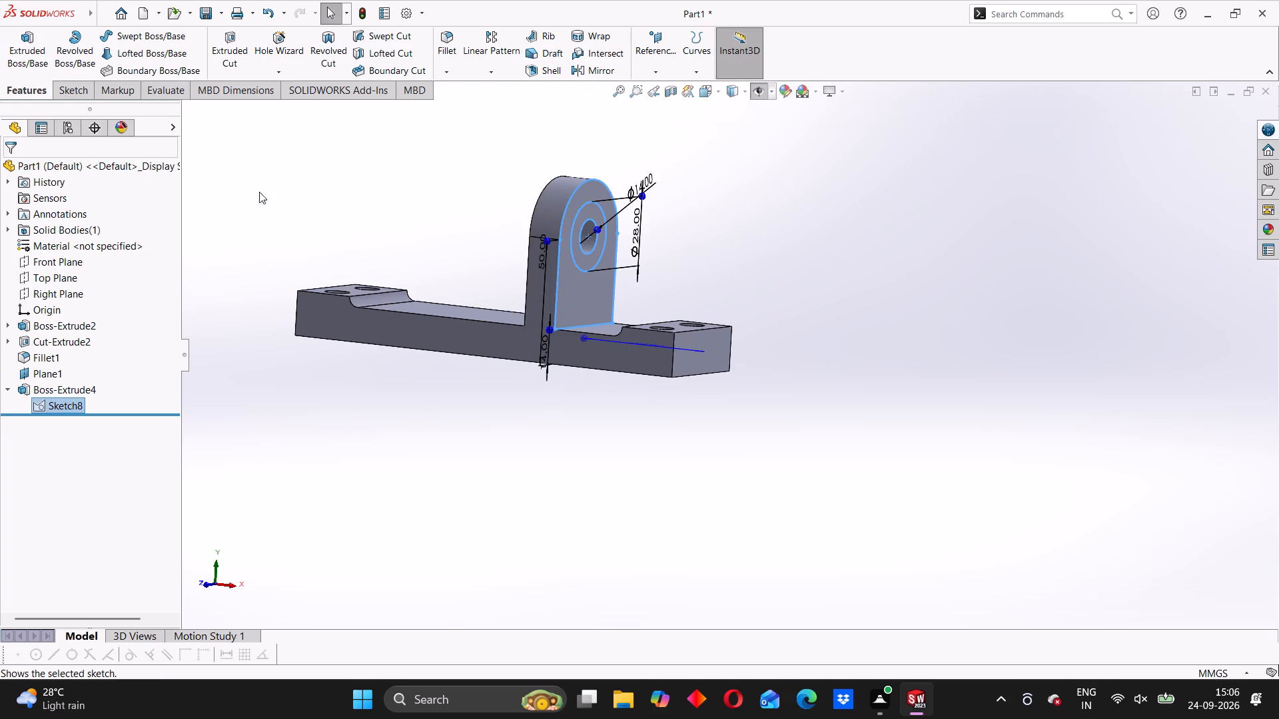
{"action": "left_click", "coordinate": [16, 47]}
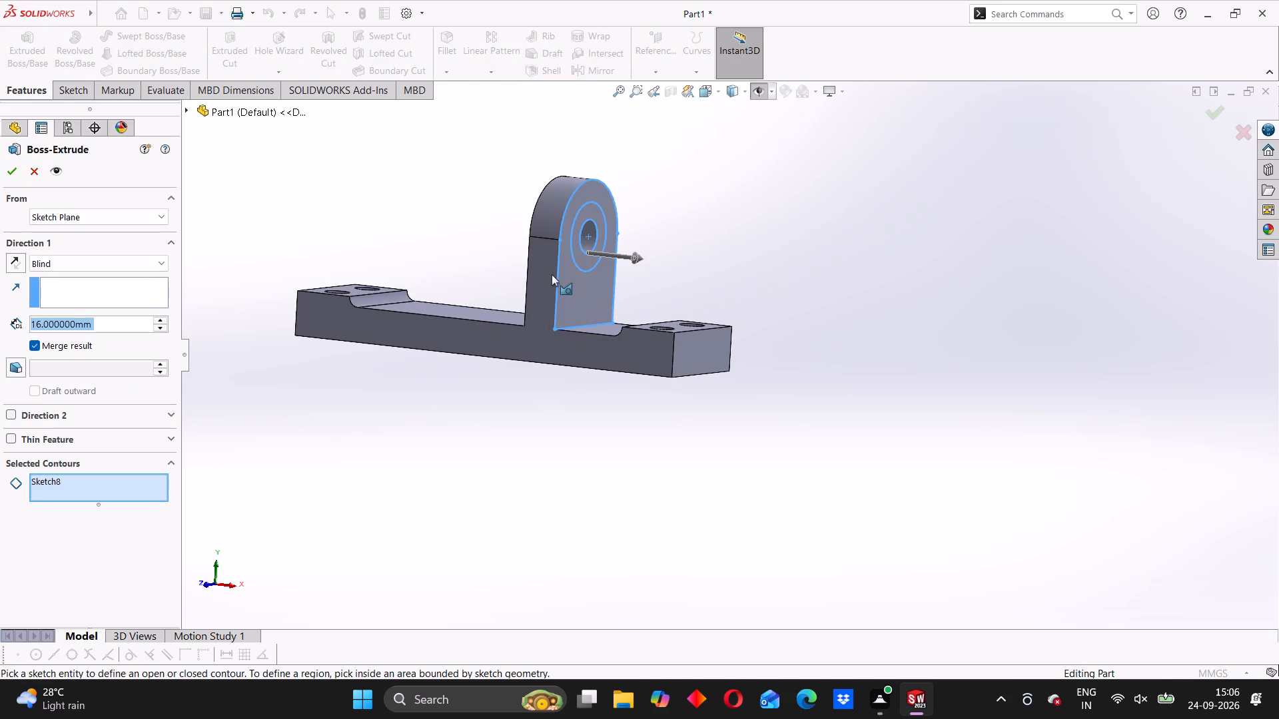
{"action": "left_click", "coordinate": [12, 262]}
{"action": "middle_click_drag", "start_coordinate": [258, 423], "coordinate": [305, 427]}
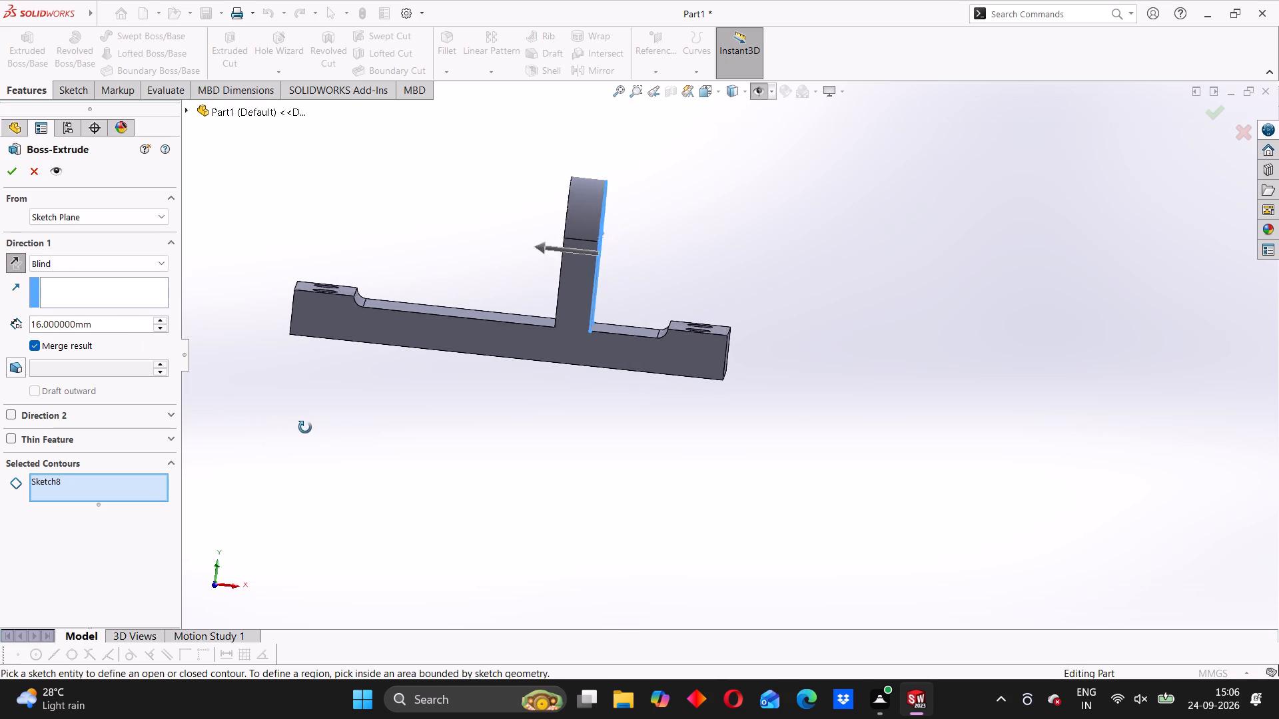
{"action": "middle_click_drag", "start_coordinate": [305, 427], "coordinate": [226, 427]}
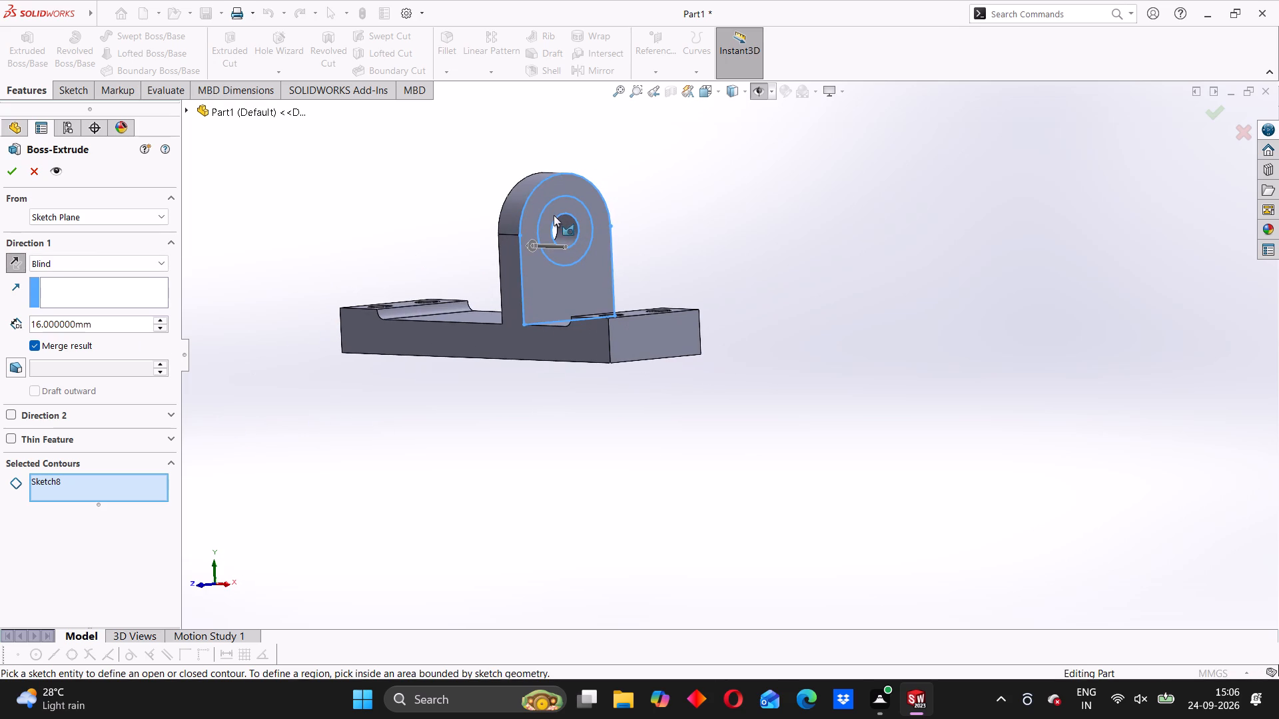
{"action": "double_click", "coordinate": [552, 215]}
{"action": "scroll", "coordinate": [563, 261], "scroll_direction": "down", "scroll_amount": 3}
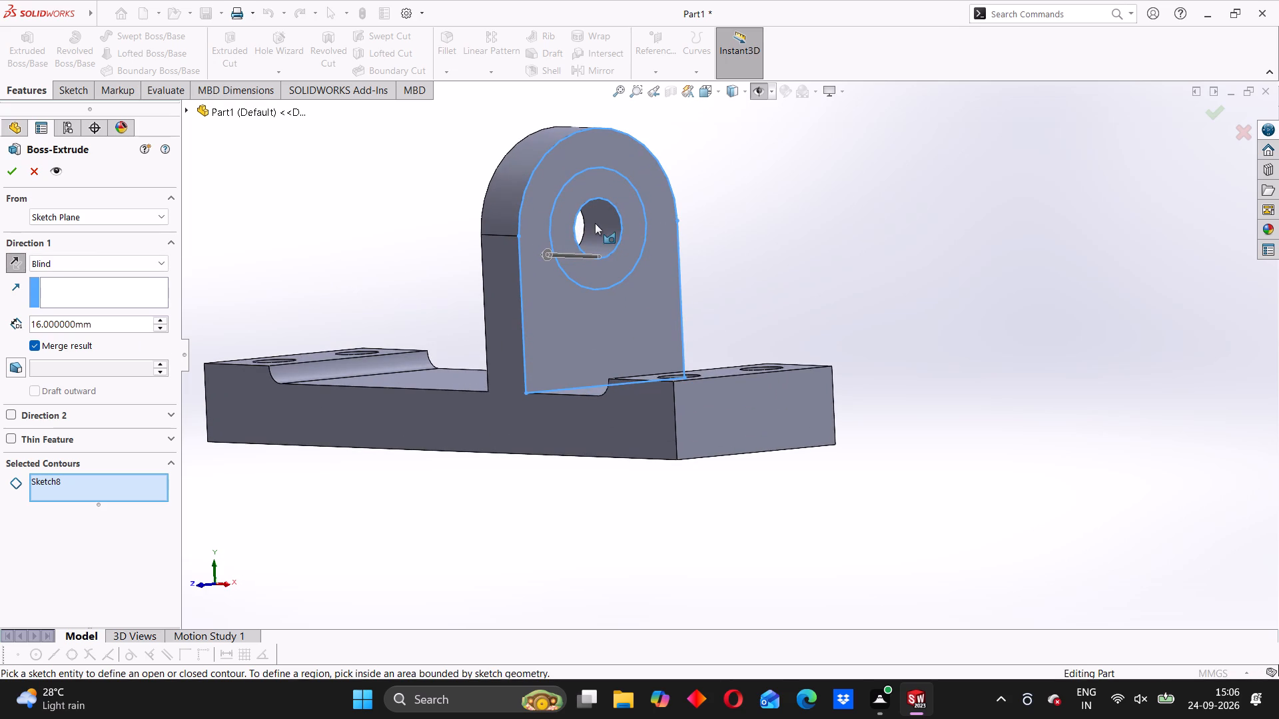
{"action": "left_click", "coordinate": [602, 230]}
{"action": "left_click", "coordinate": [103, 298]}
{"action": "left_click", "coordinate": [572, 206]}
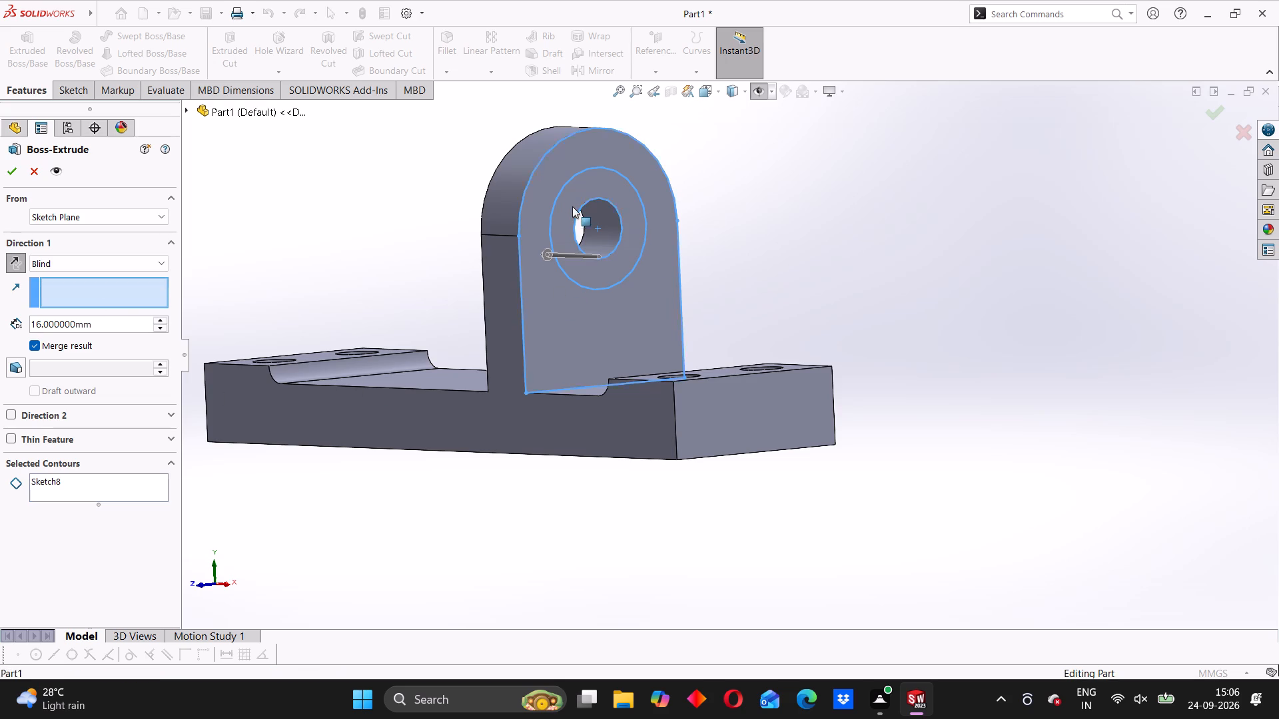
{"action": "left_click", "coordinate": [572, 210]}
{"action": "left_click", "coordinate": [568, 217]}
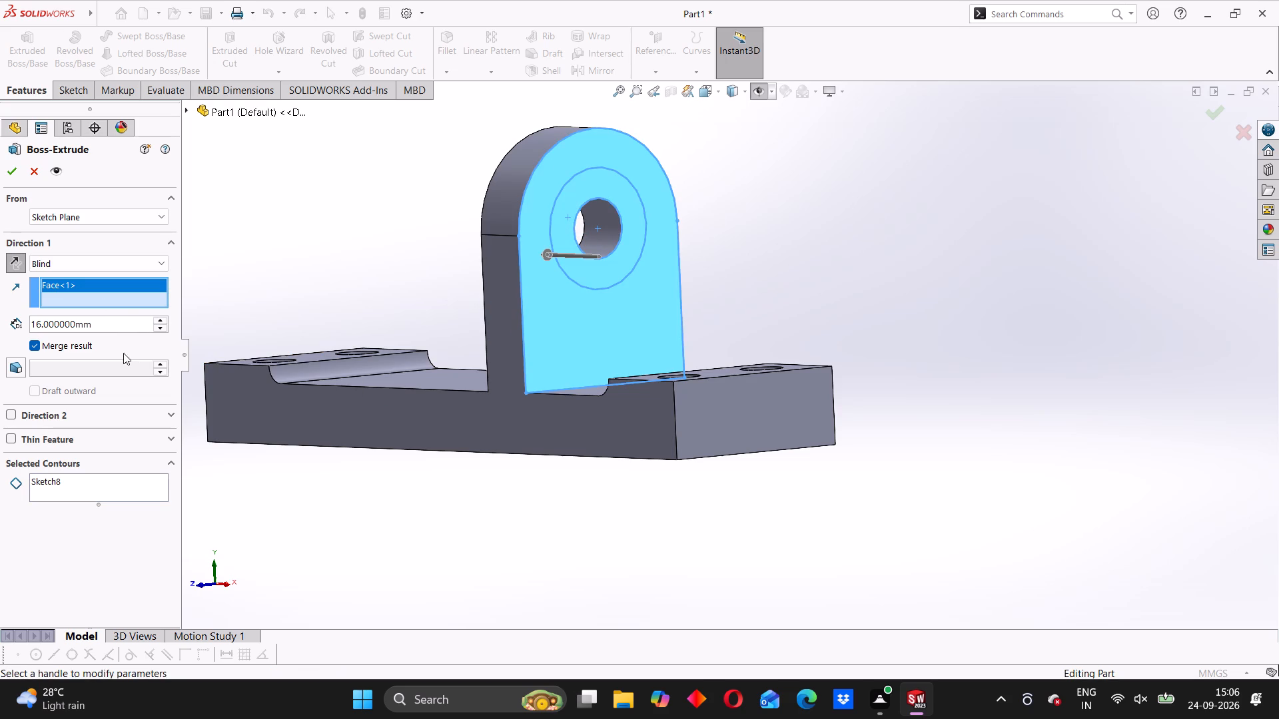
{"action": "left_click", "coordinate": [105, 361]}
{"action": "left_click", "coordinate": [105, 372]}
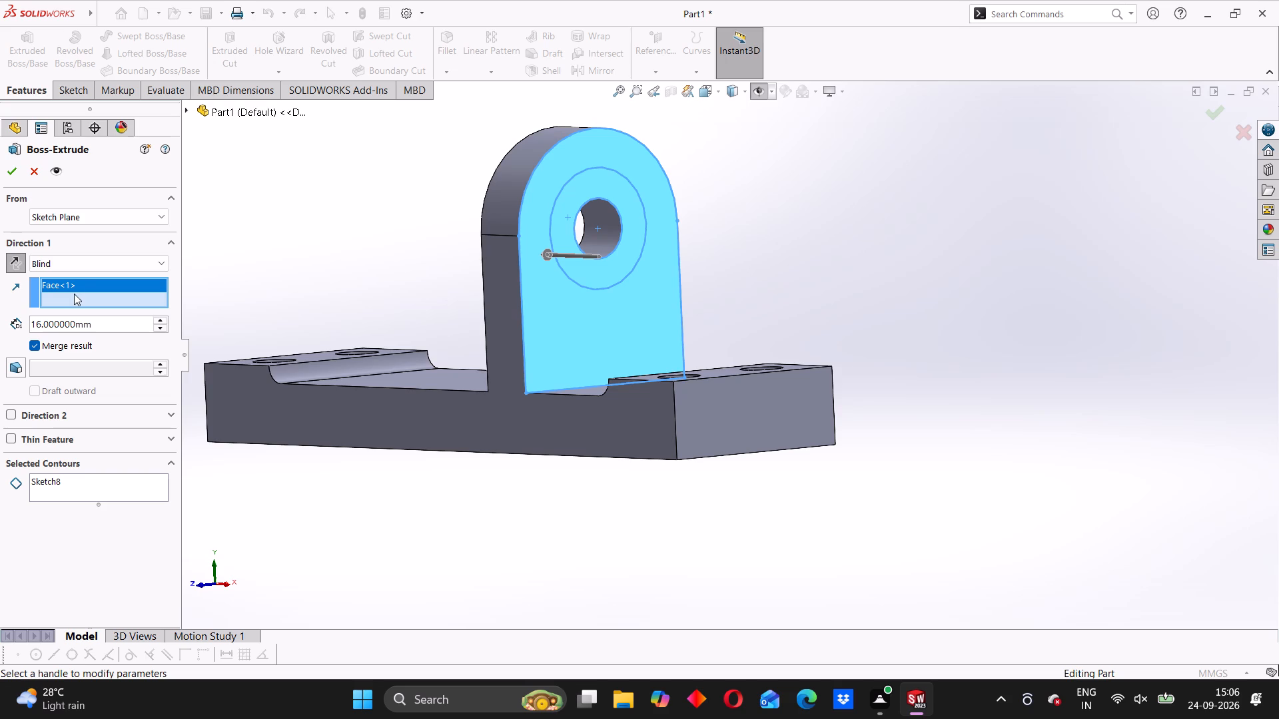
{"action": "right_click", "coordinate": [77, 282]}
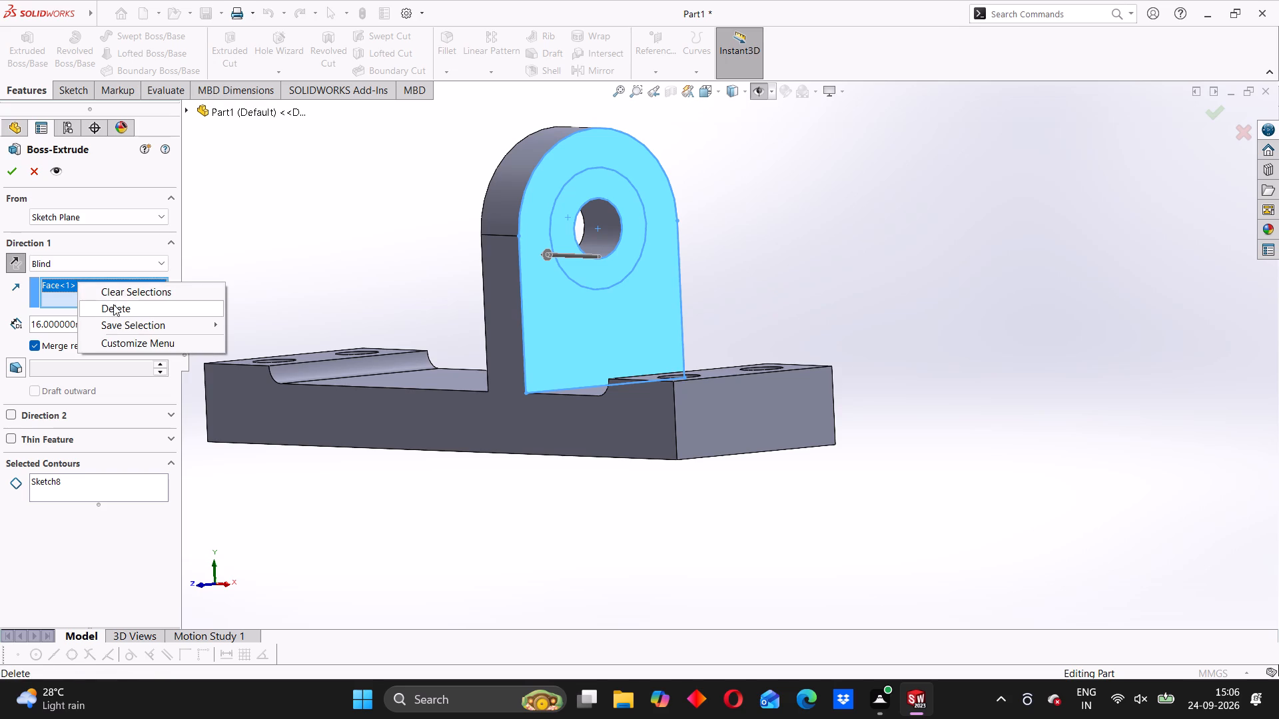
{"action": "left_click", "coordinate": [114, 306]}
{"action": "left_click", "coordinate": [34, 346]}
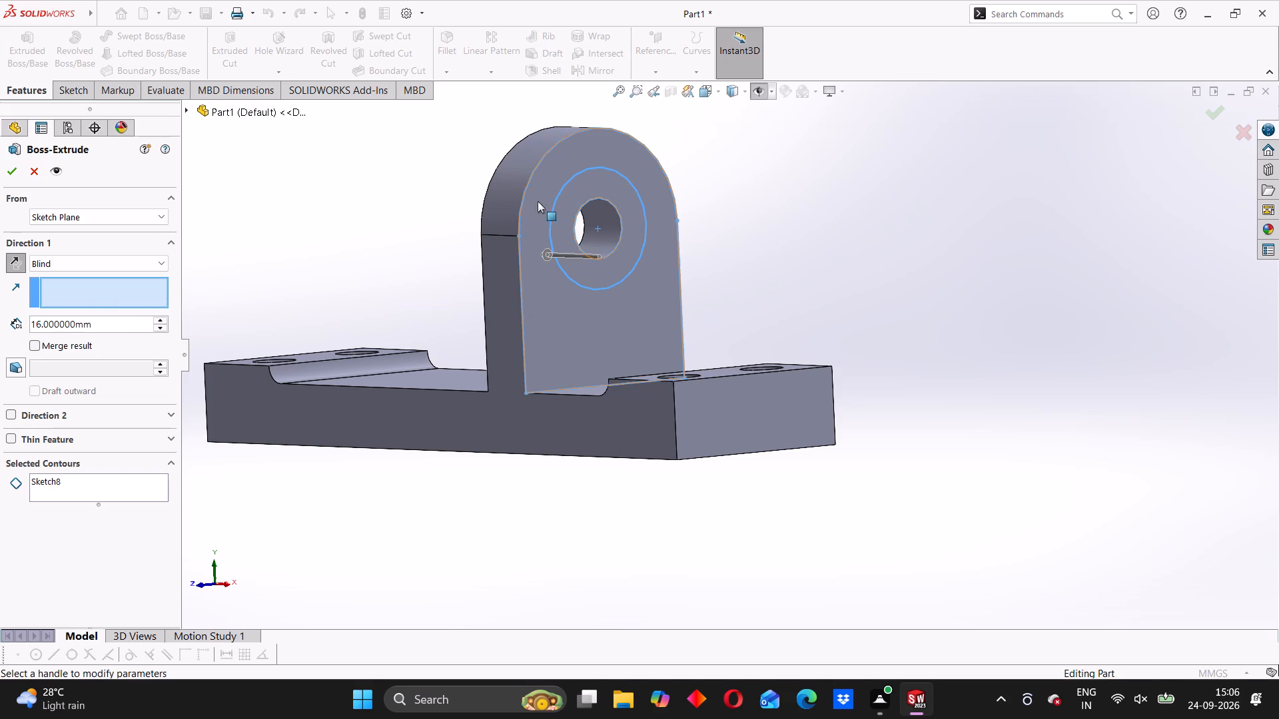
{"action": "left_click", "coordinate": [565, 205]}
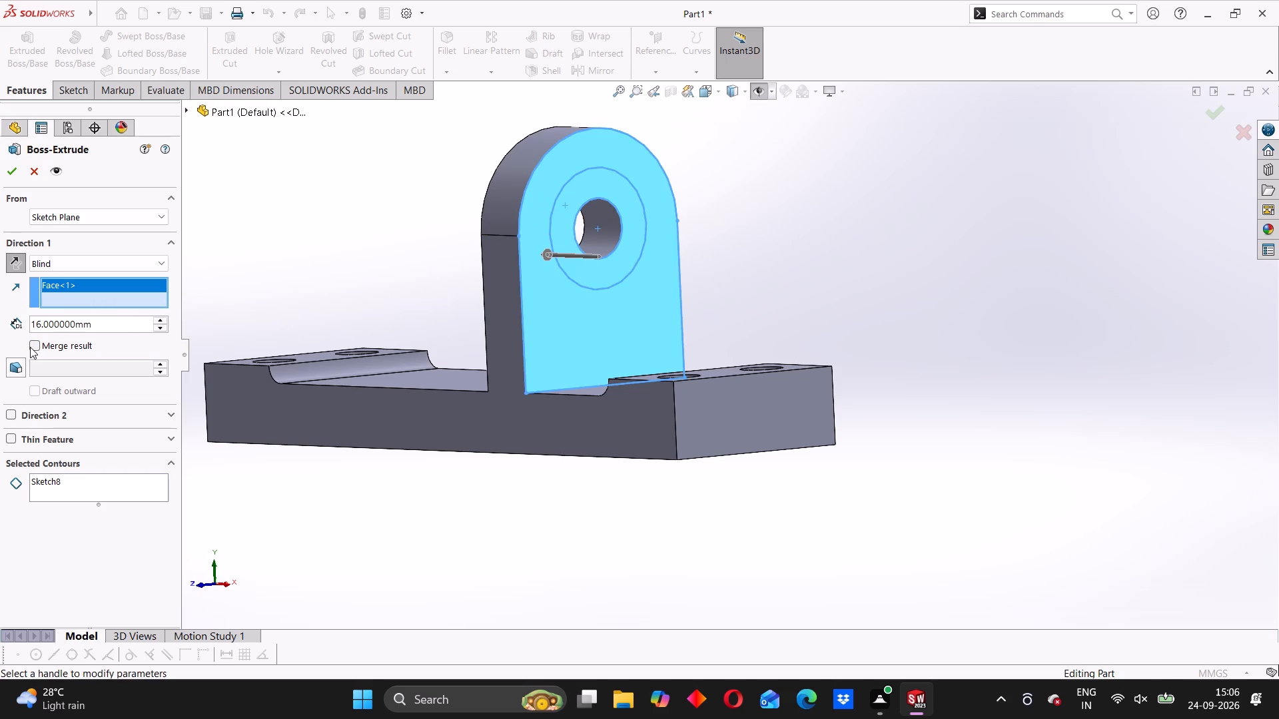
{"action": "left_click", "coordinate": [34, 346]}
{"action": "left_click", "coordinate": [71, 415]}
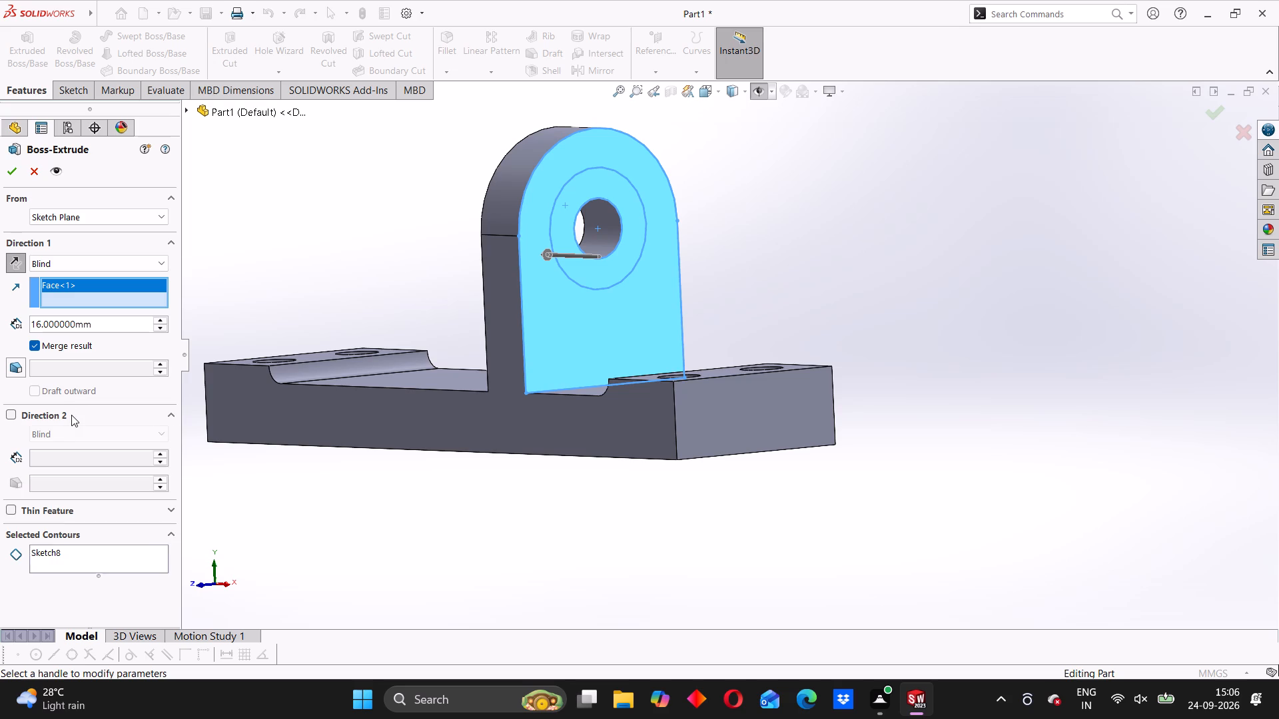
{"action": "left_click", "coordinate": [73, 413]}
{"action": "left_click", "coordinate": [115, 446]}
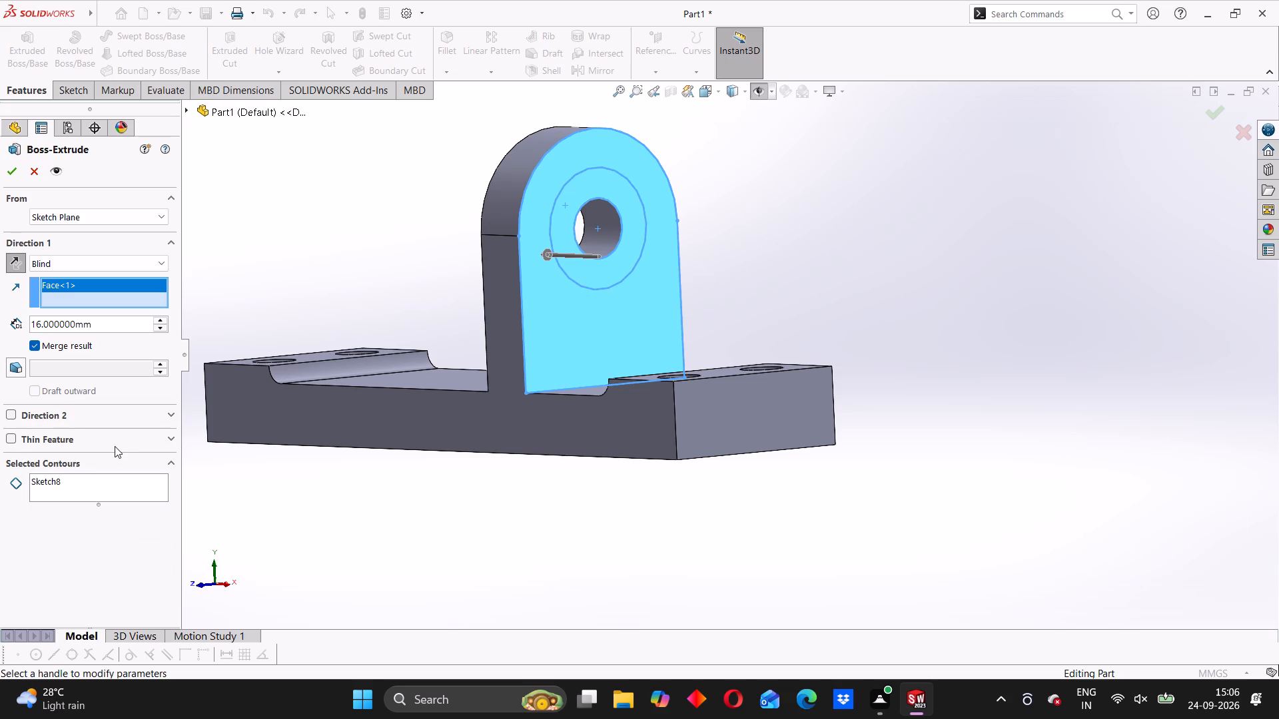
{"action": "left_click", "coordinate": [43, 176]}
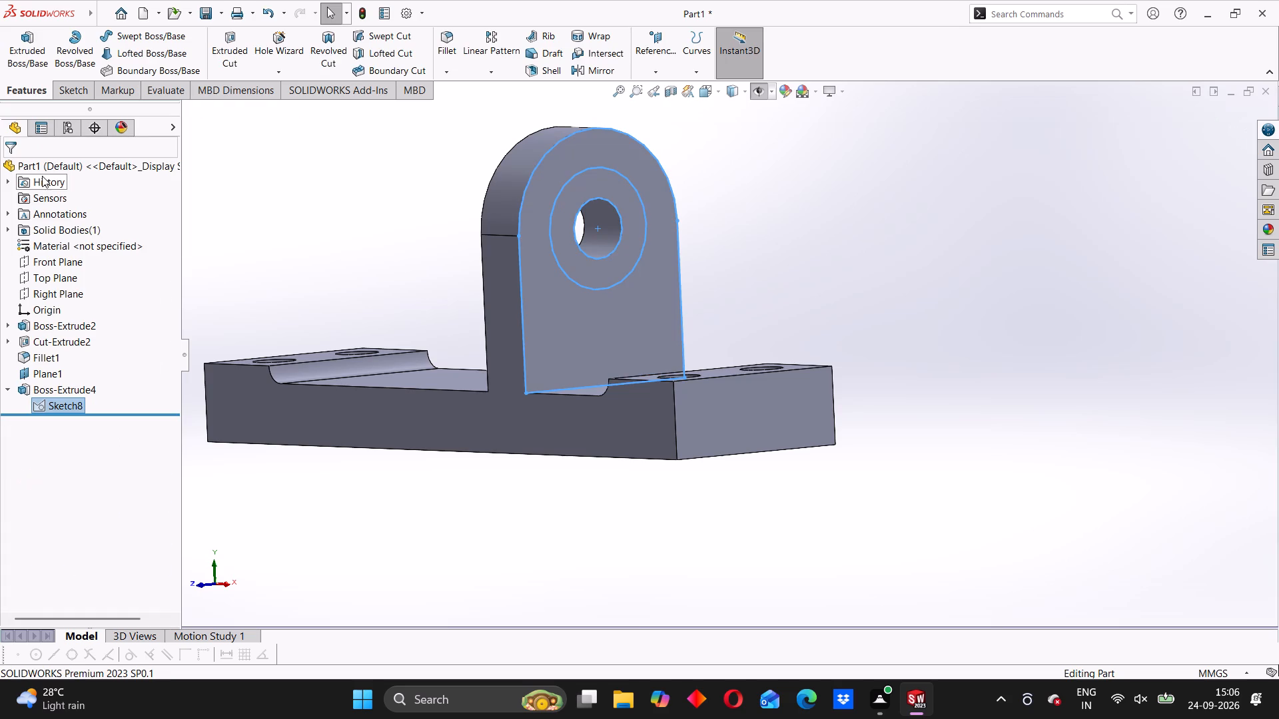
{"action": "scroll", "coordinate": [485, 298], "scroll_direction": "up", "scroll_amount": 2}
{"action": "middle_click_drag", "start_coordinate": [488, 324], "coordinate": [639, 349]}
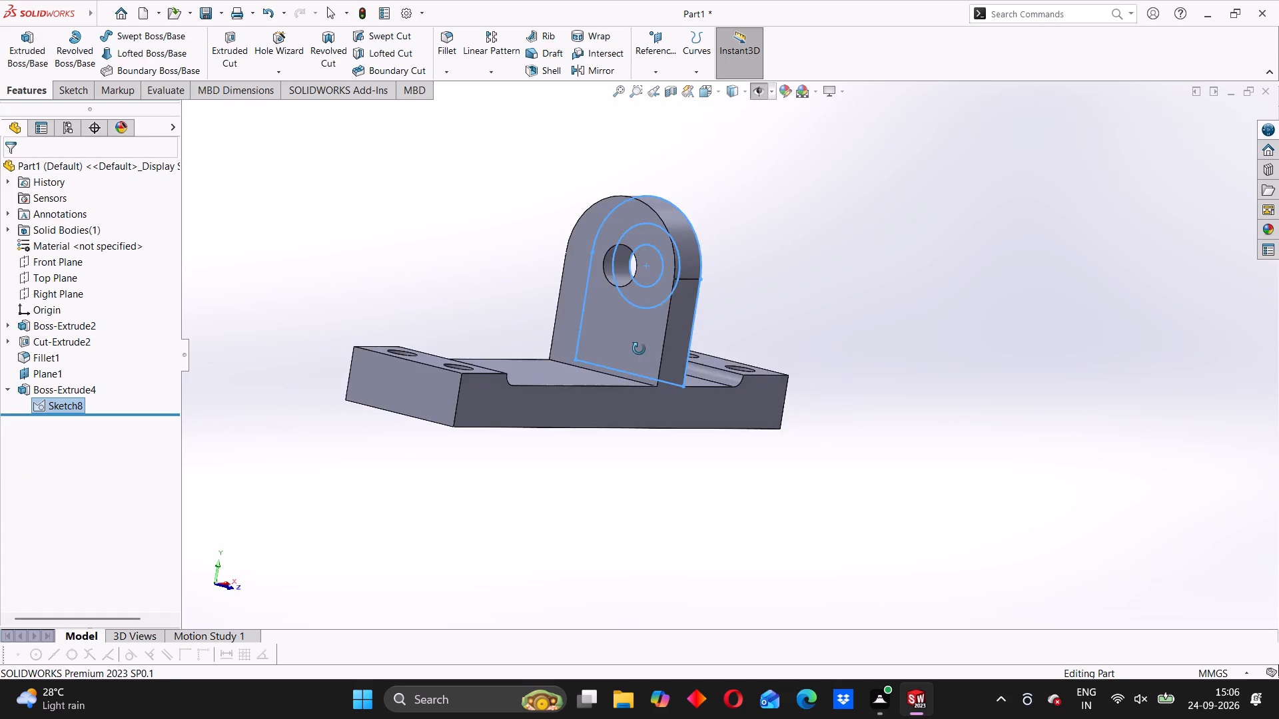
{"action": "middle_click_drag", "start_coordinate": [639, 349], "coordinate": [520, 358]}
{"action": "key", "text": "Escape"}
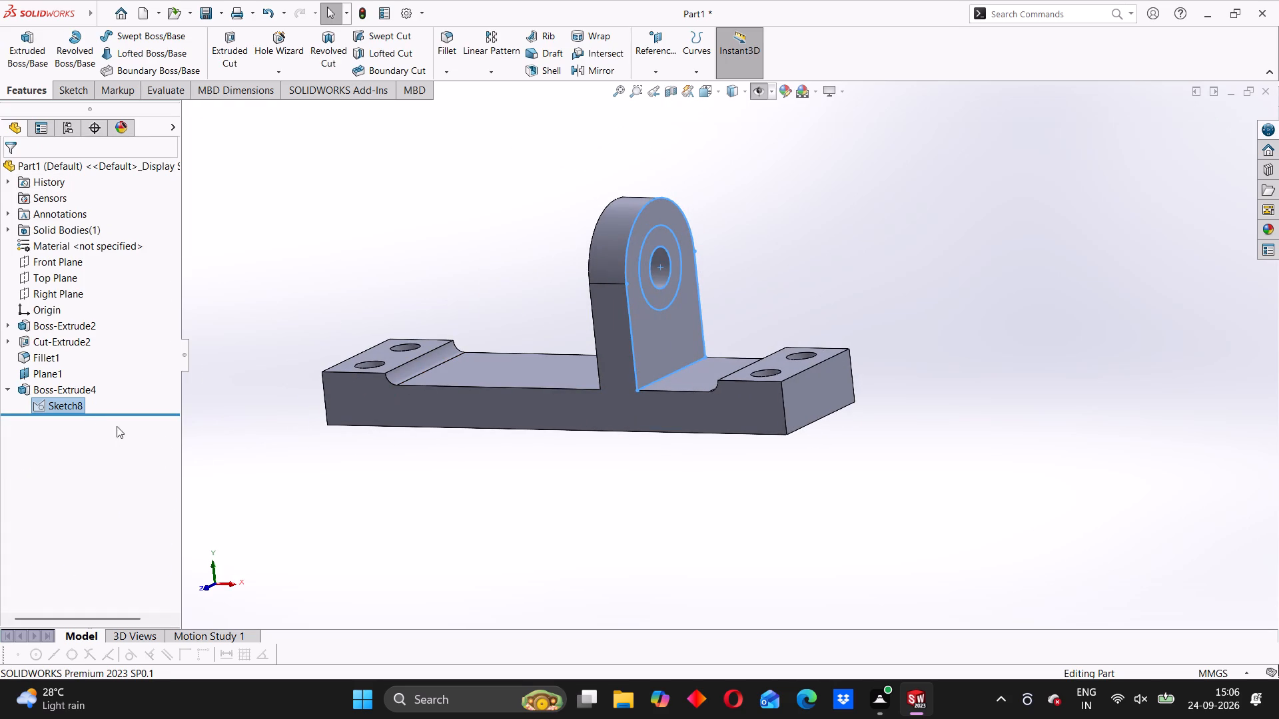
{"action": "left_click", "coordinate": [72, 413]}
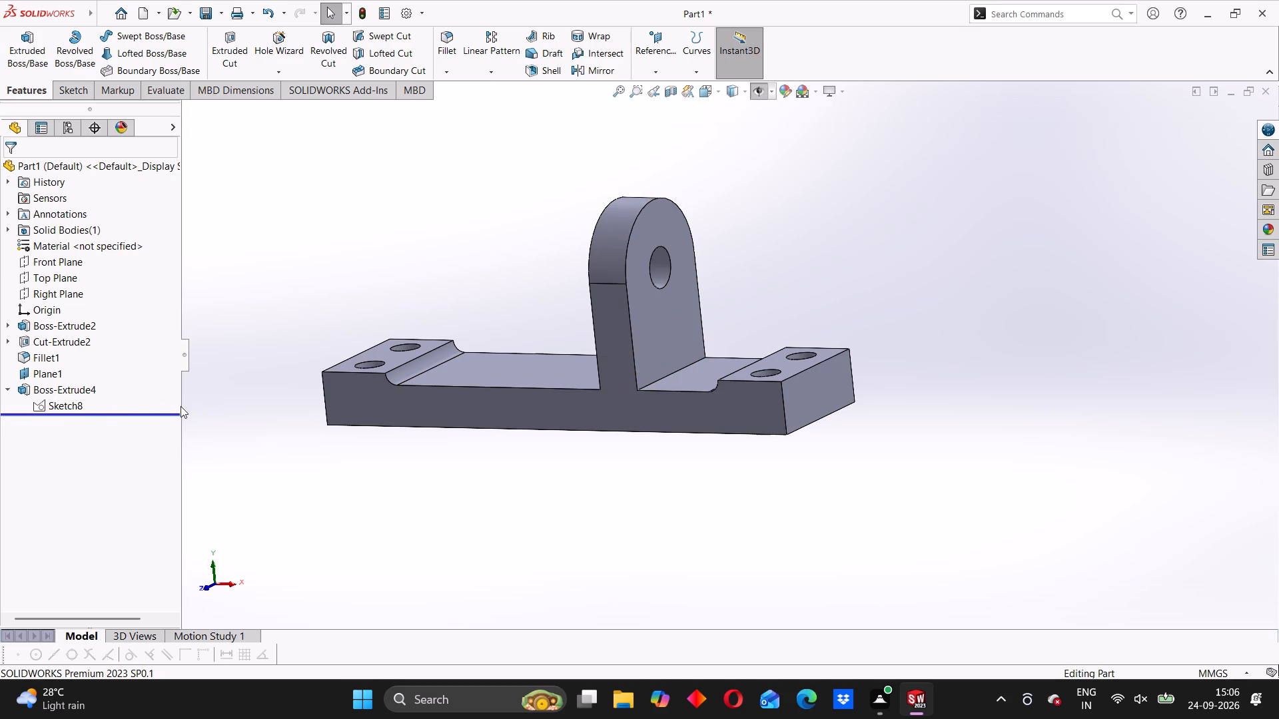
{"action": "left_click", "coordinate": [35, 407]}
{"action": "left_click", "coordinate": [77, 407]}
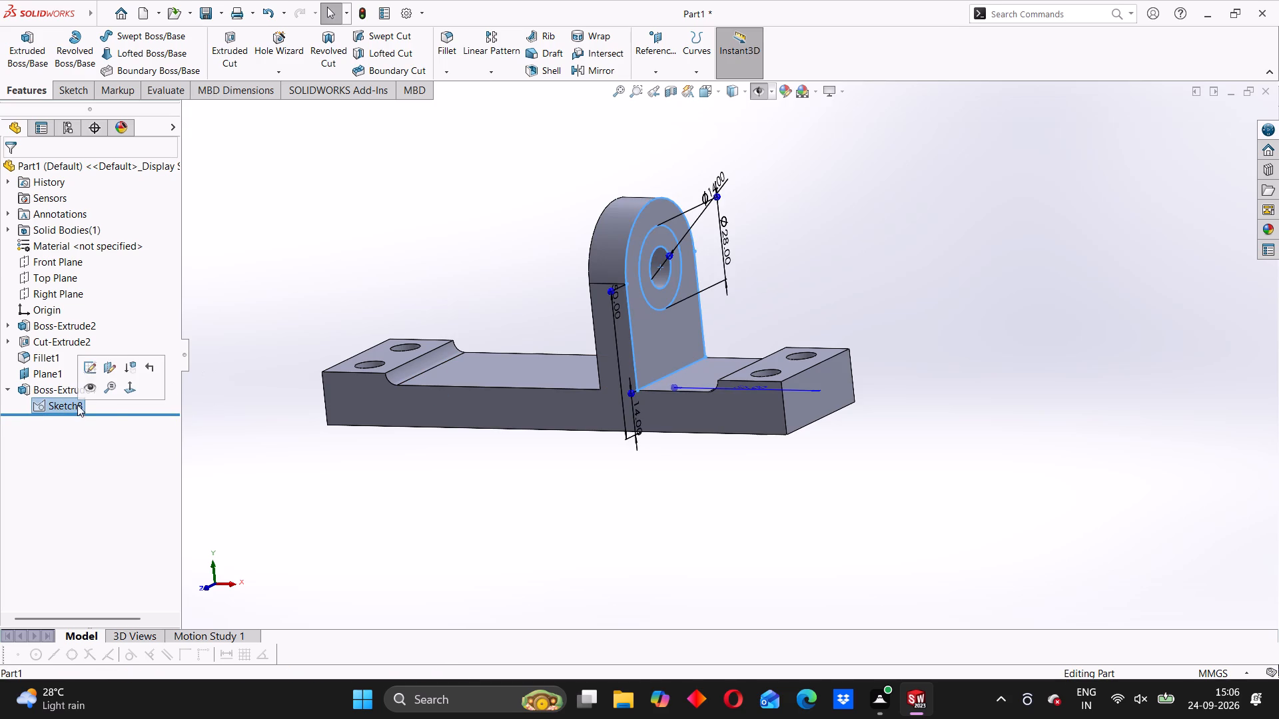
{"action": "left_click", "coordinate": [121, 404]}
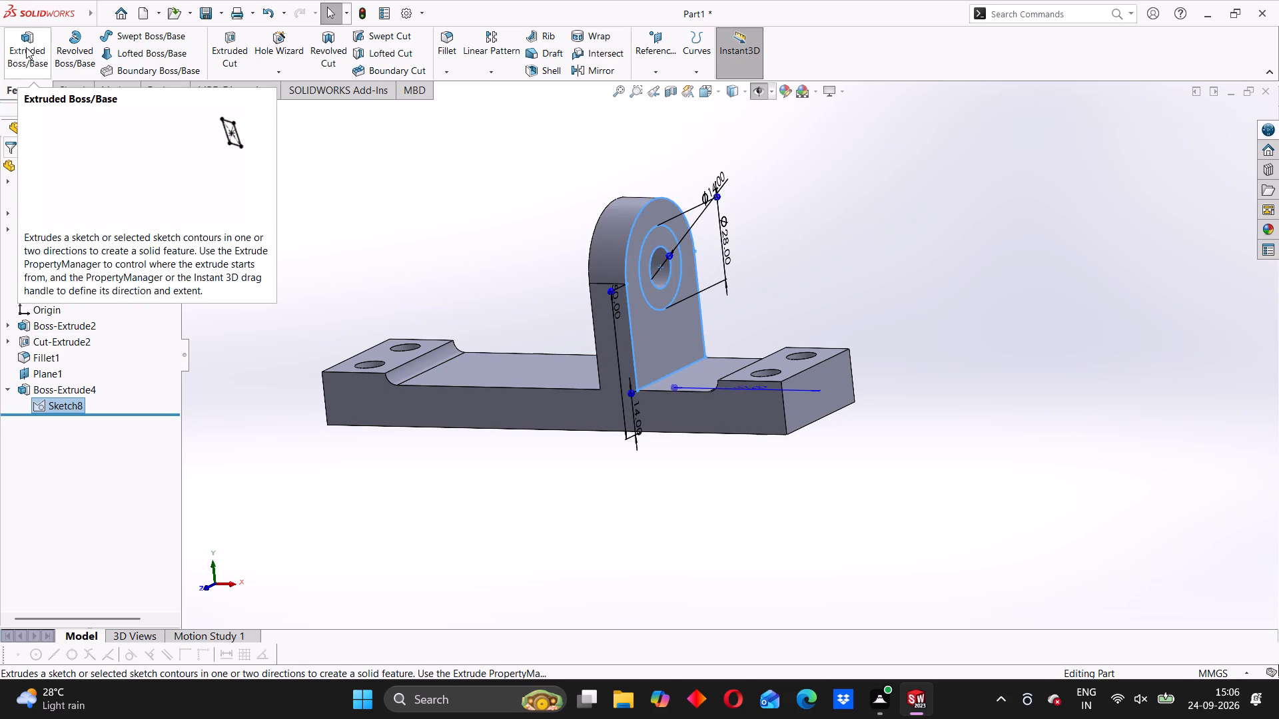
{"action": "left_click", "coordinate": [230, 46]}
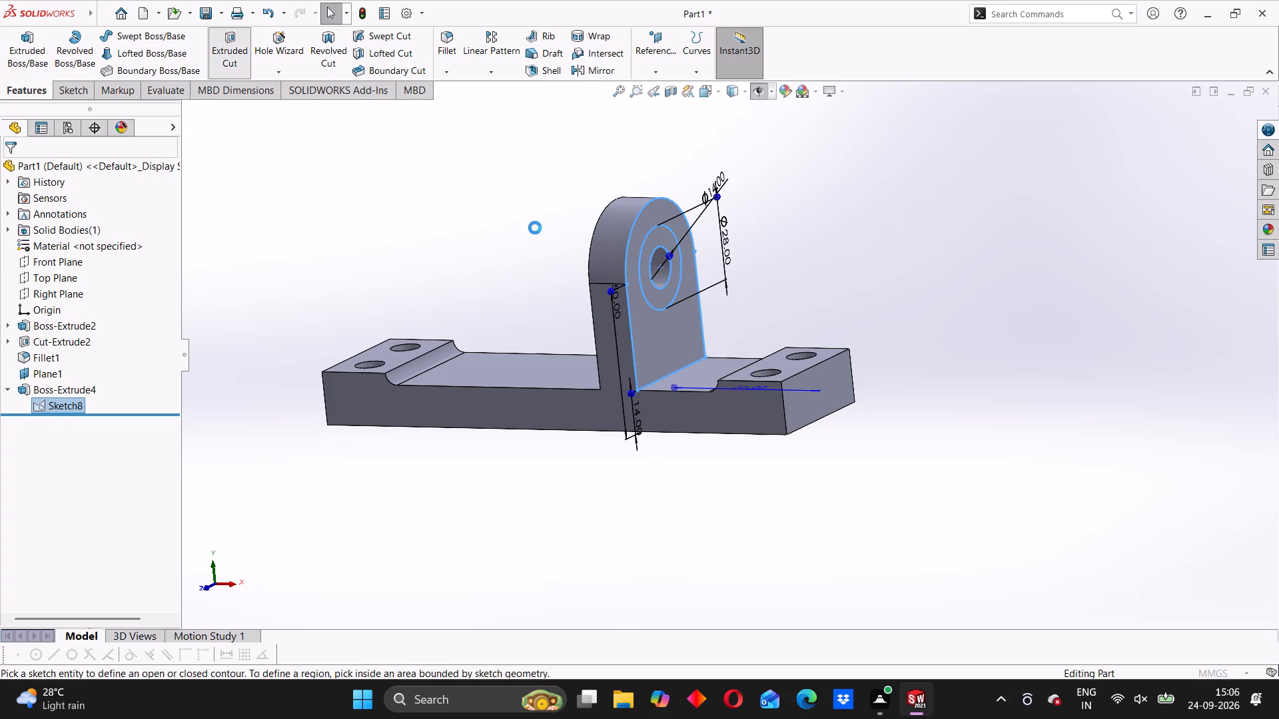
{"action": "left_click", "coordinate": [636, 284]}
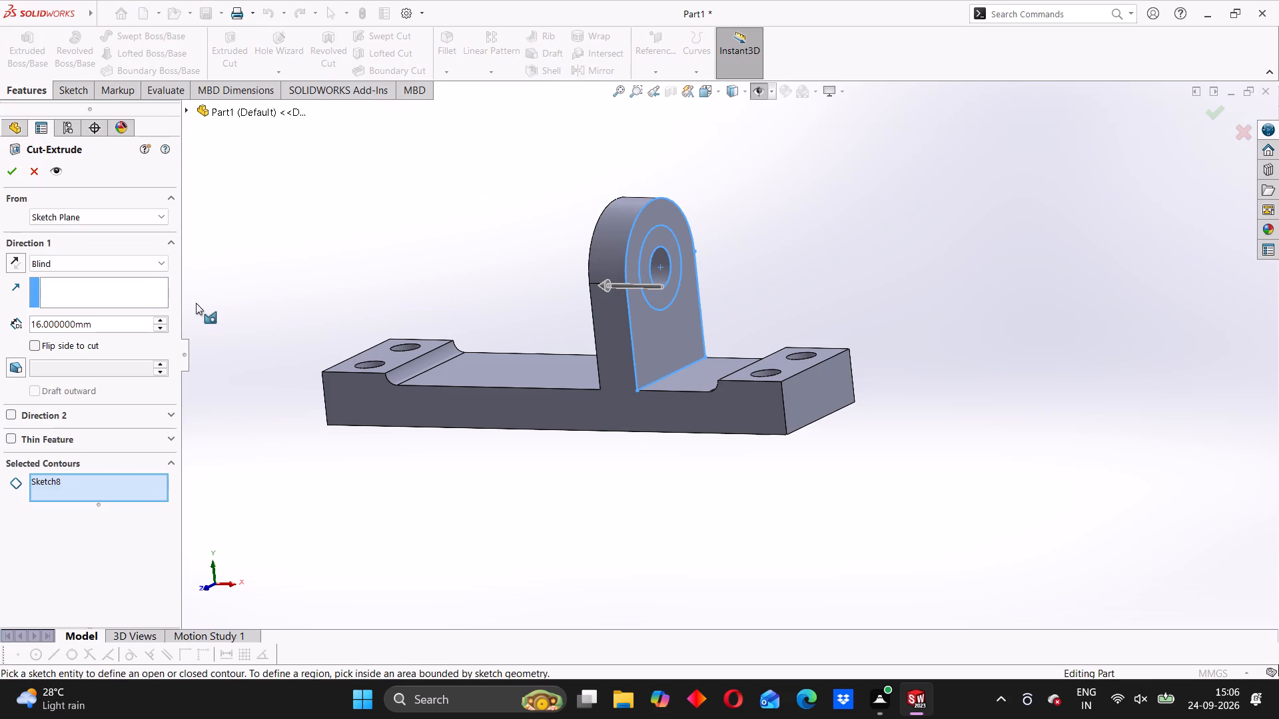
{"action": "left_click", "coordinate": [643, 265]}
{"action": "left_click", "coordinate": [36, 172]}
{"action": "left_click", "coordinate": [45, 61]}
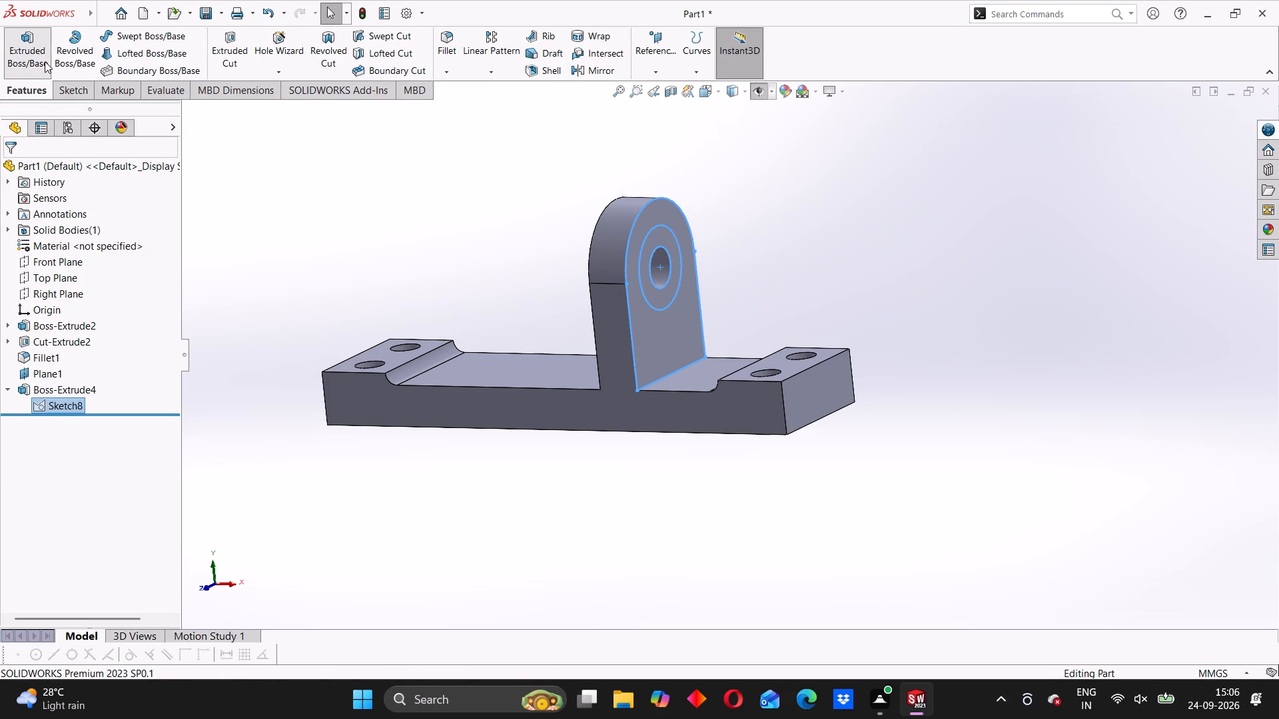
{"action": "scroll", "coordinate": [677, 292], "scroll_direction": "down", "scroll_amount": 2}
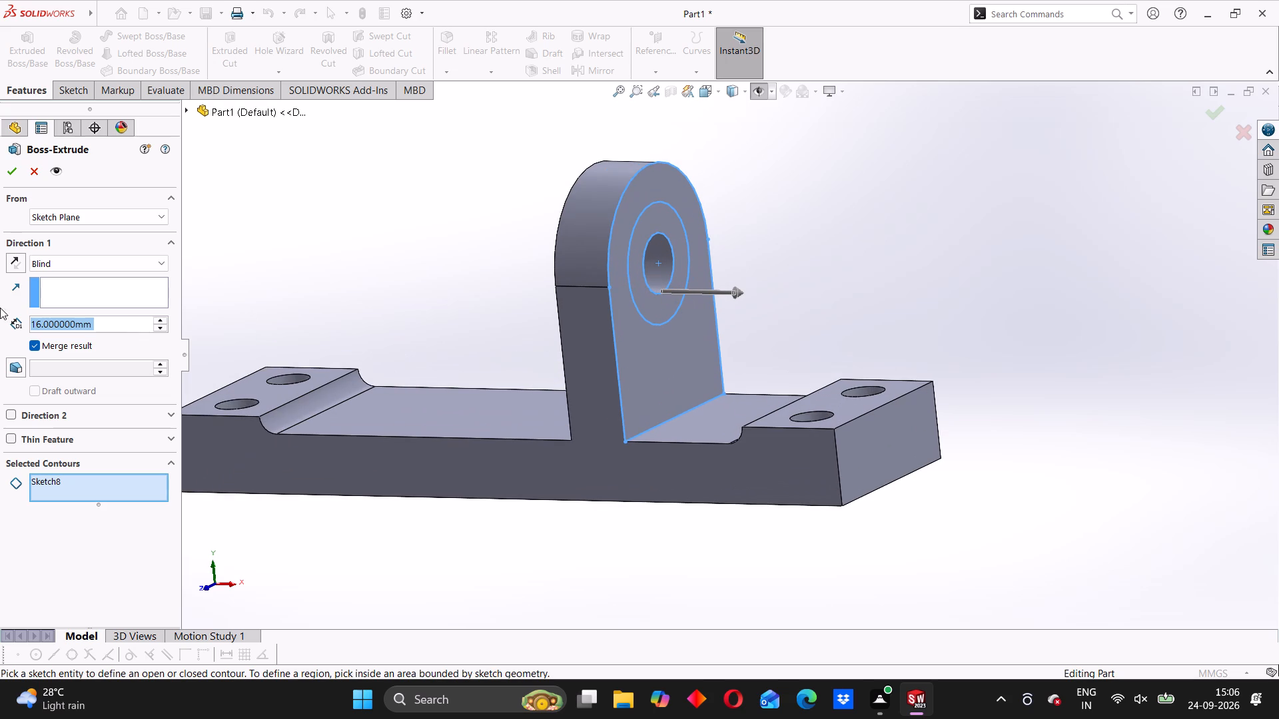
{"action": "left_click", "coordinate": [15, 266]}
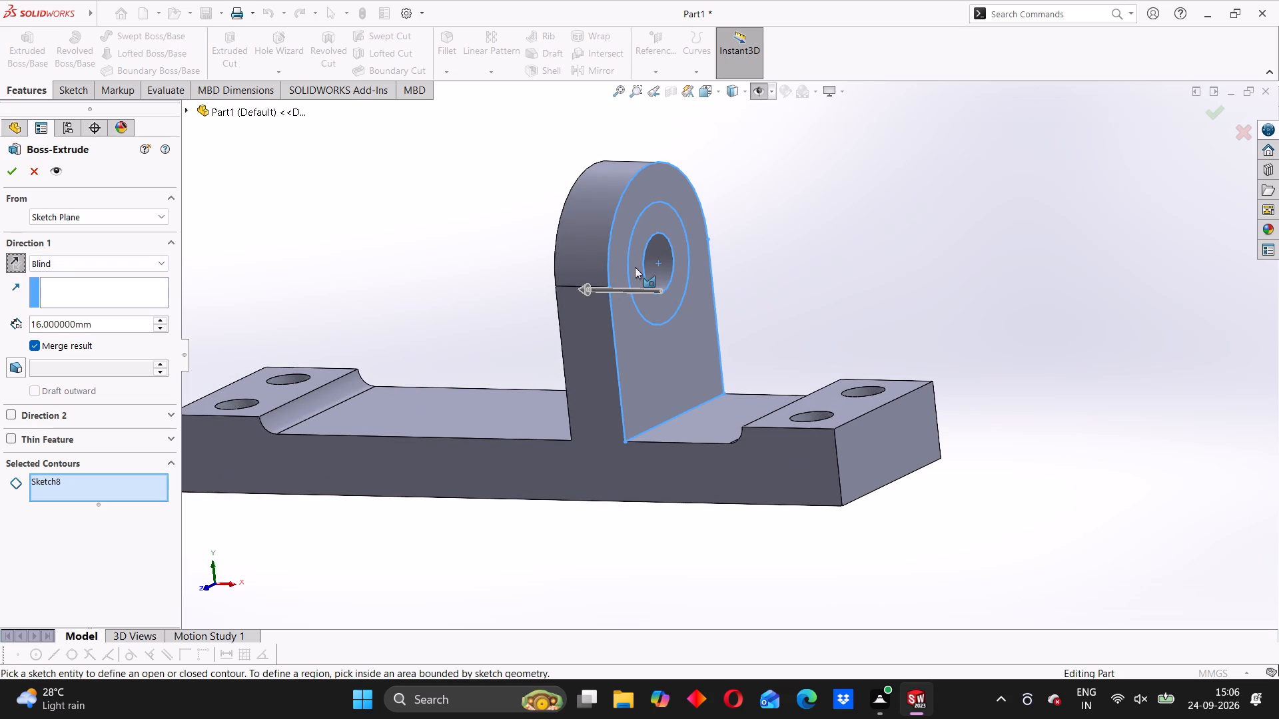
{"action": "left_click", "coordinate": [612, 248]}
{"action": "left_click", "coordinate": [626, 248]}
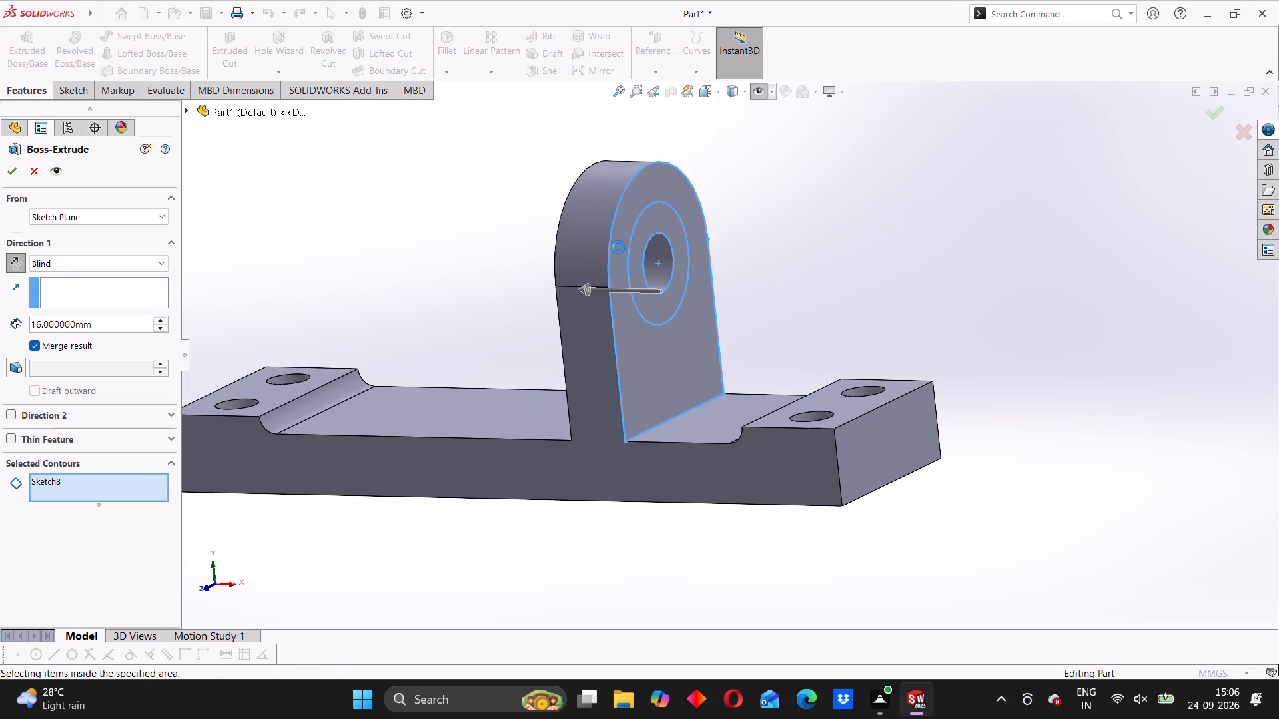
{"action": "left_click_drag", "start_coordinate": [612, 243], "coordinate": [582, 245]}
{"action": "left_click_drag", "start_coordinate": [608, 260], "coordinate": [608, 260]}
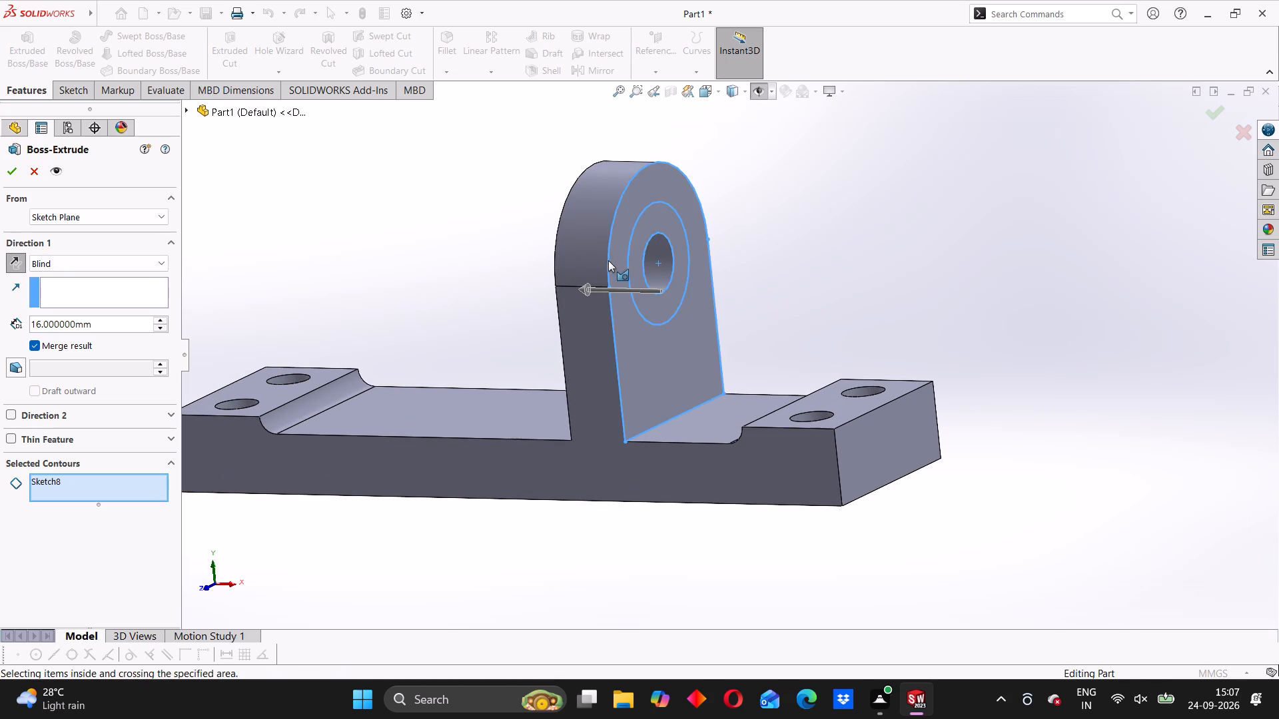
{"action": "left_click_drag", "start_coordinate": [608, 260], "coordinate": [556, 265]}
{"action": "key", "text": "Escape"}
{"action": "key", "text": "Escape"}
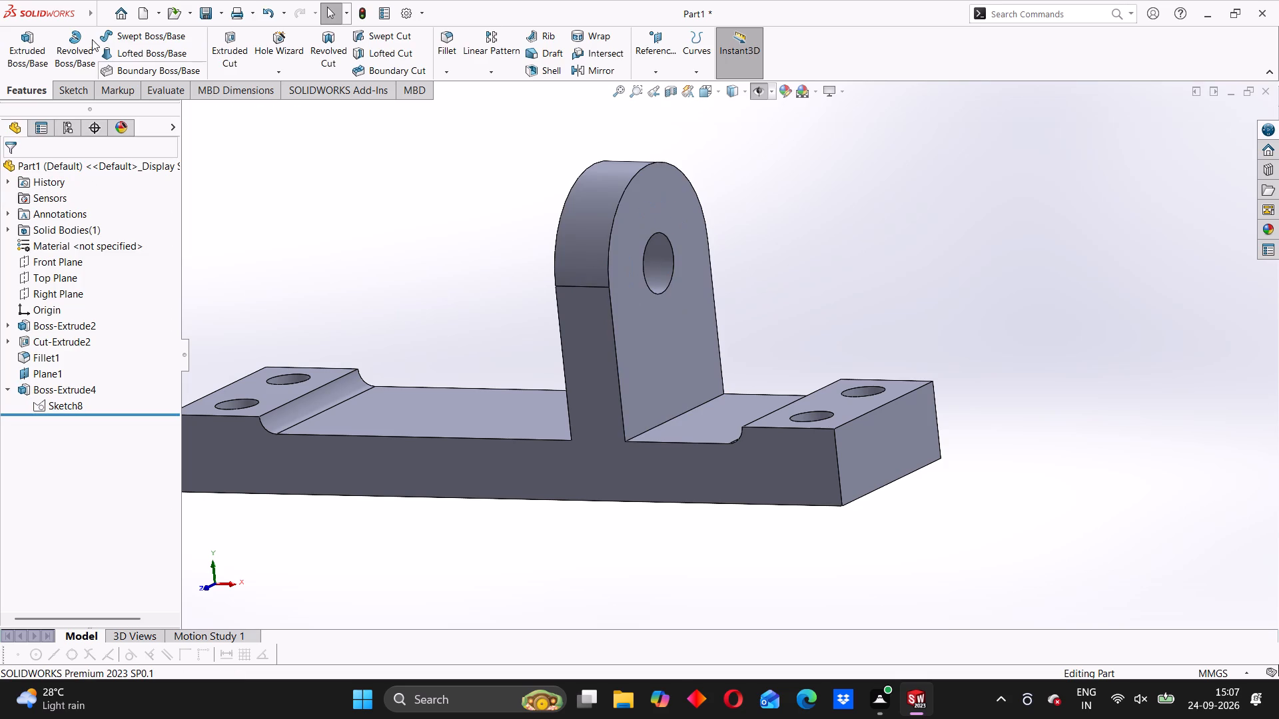
Sketch two concentric circles on the upright's flat face, centred on its opening: one matching the opening, one about 28.5 mm in diameter.
{"action": "left_click", "coordinate": [77, 95]}
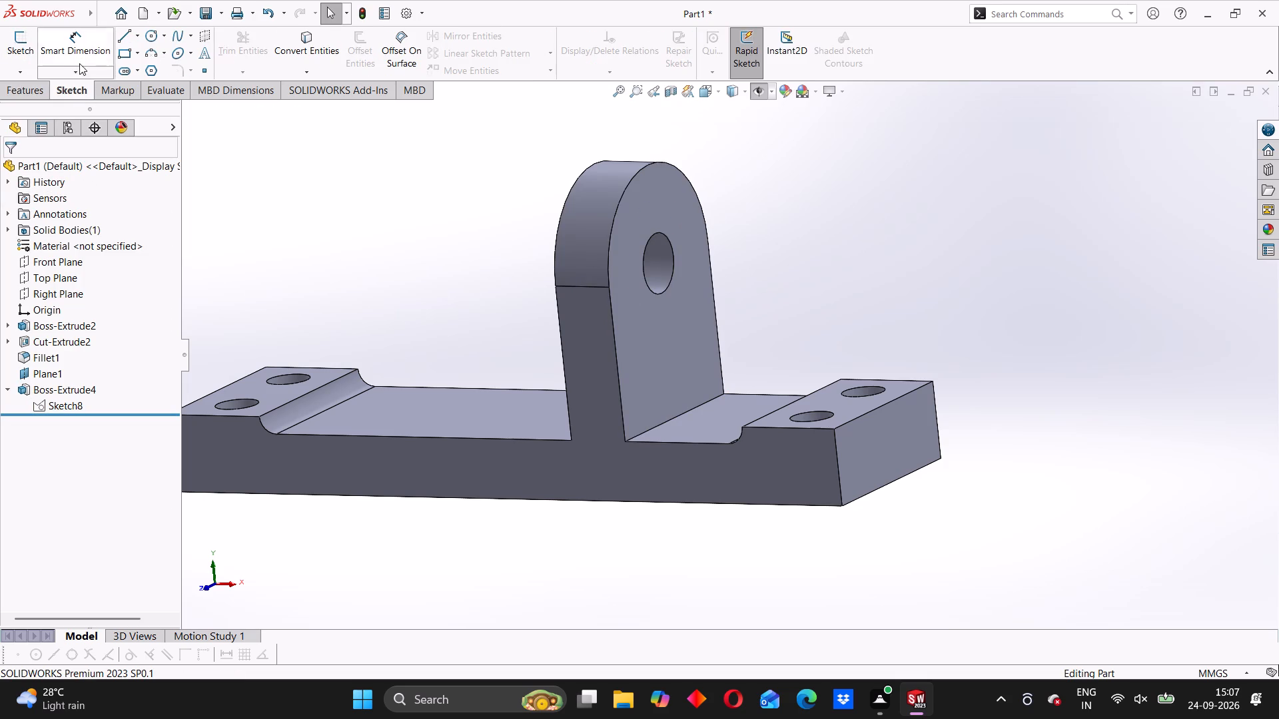
{"action": "left_click", "coordinate": [147, 41]}
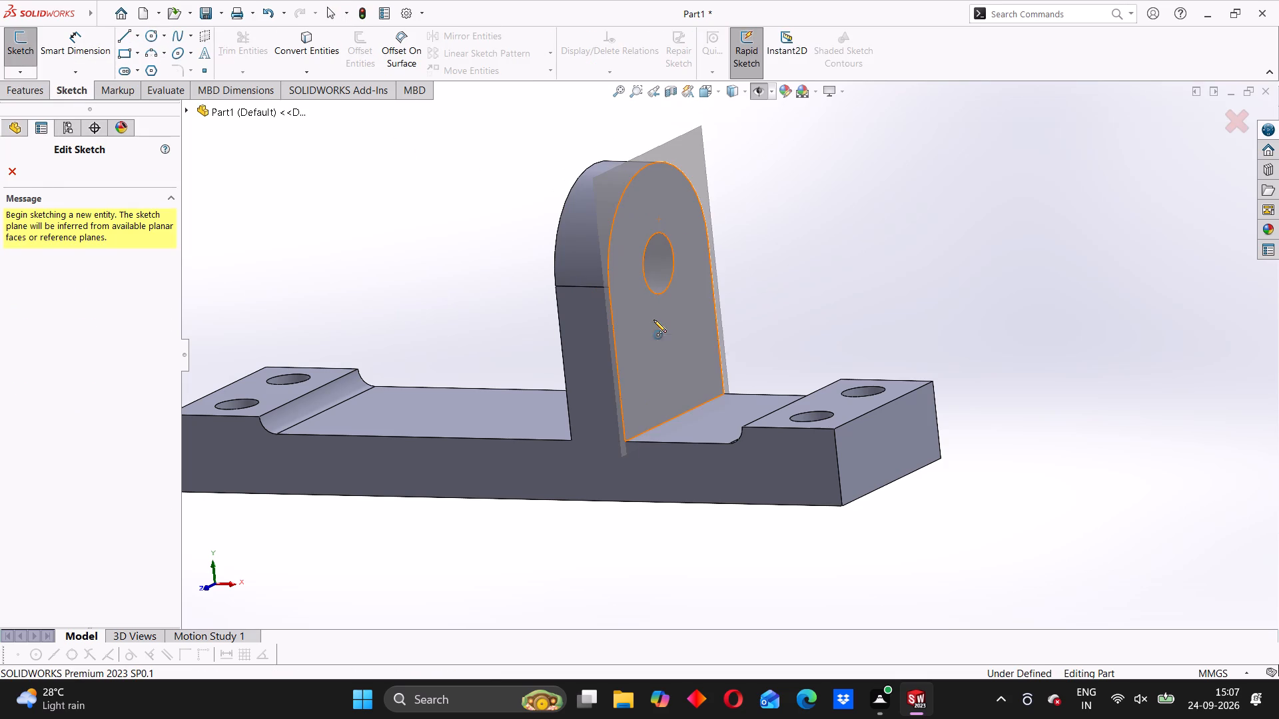
{"action": "left_click", "coordinate": [652, 321]}
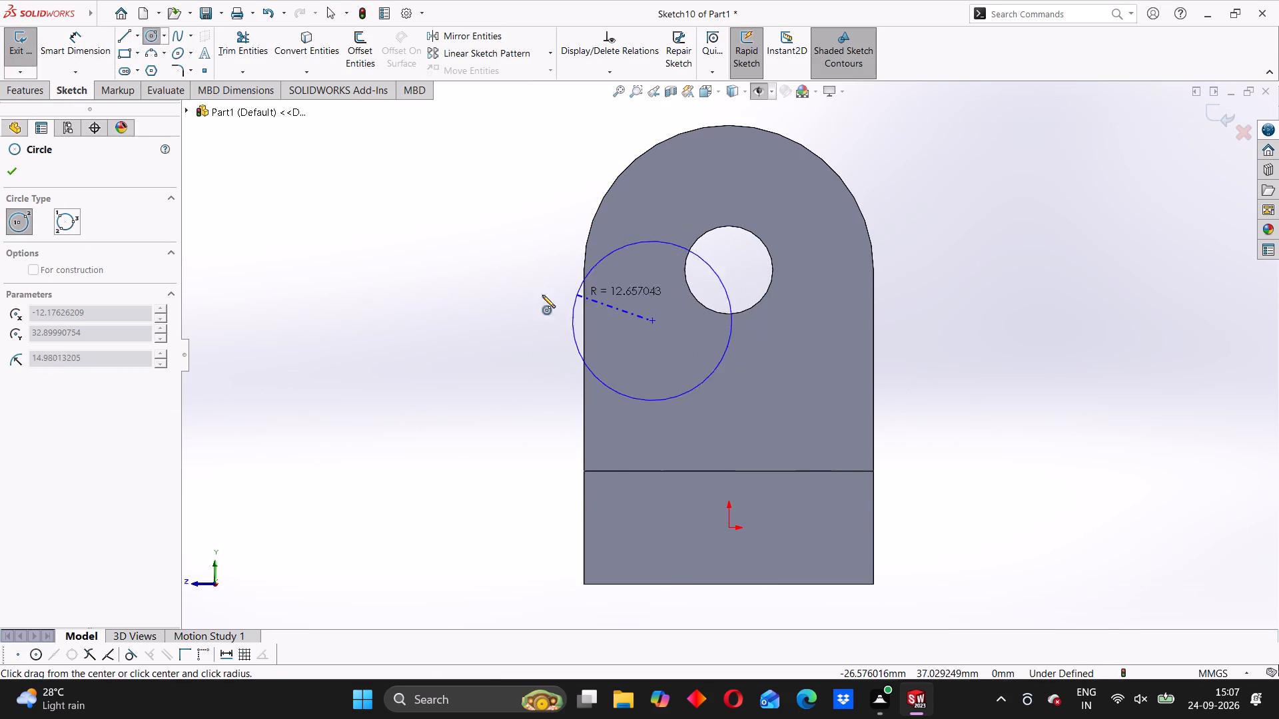
{"action": "left_click", "coordinate": [151, 43]}
{"action": "left_click", "coordinate": [152, 35]}
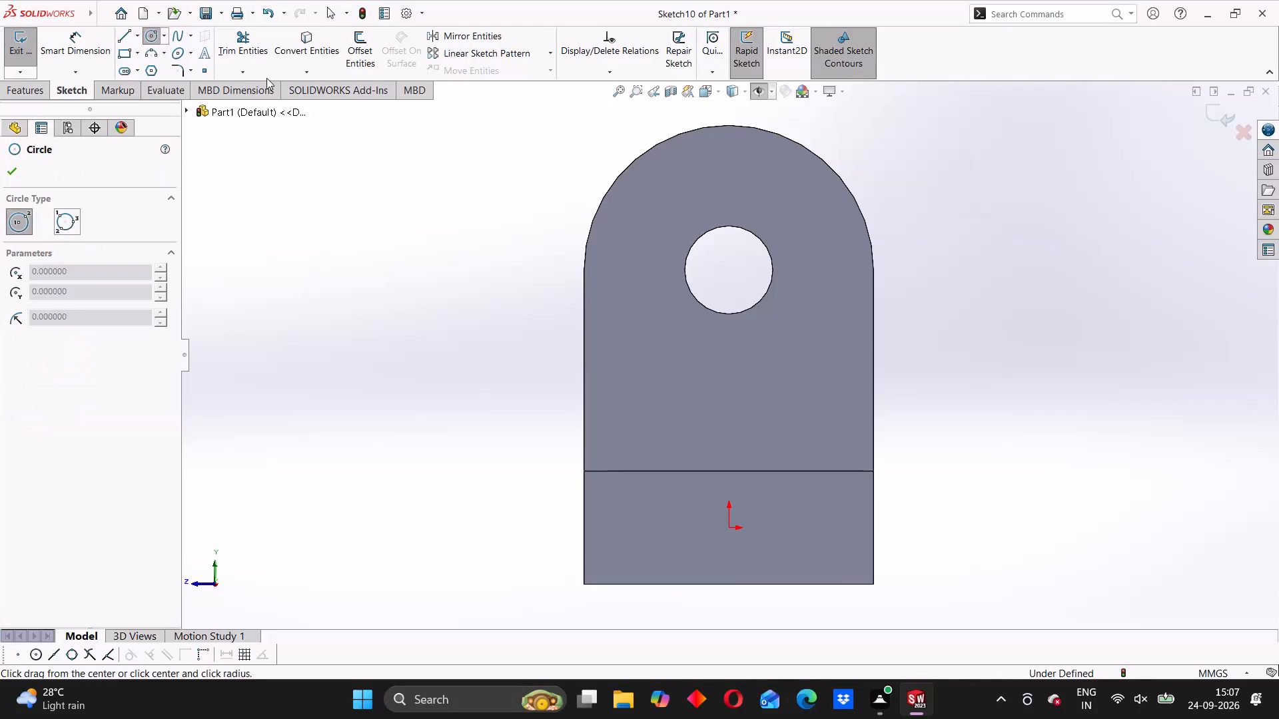
{"action": "left_click", "coordinate": [728, 270]}
{"action": "left_click", "coordinate": [718, 228]}
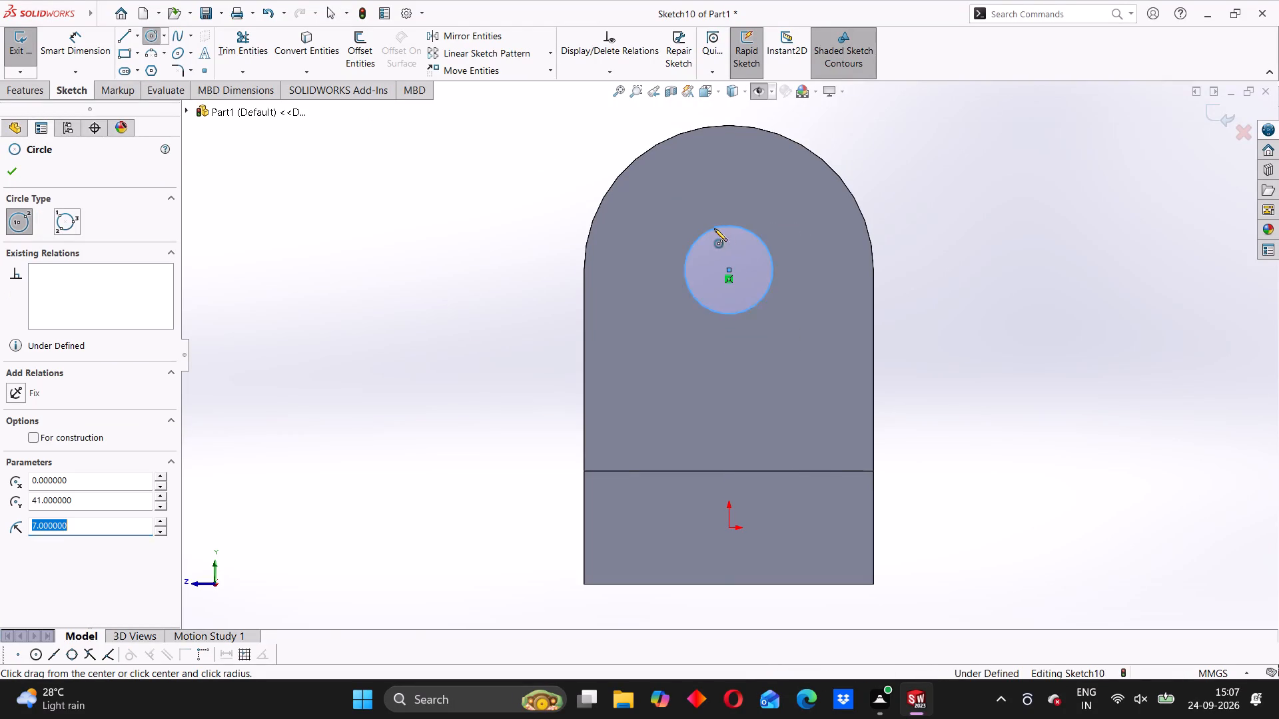
{"action": "left_click", "coordinate": [726, 270]}
{"action": "left_click", "coordinate": [740, 181]}
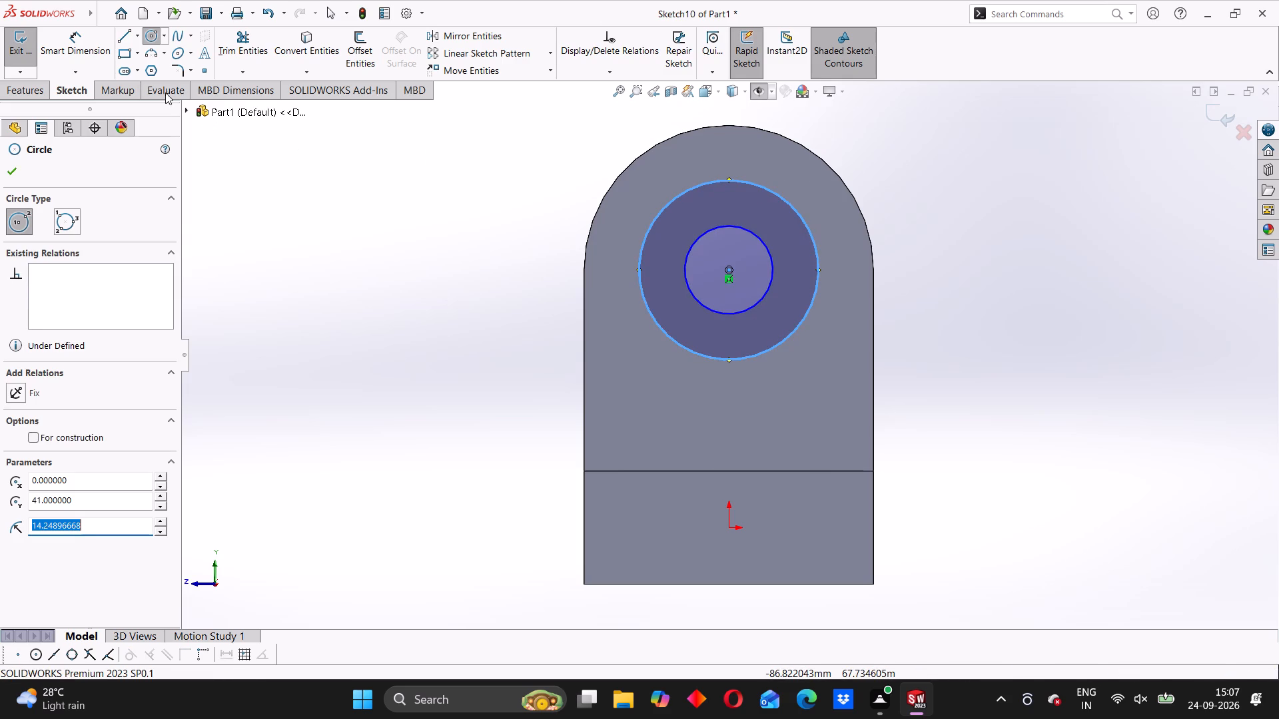
Dimension the outer circle's diameter to 28 mm and the inner circle's diameter to 14 mm.
{"action": "left_click", "coordinate": [93, 54]}
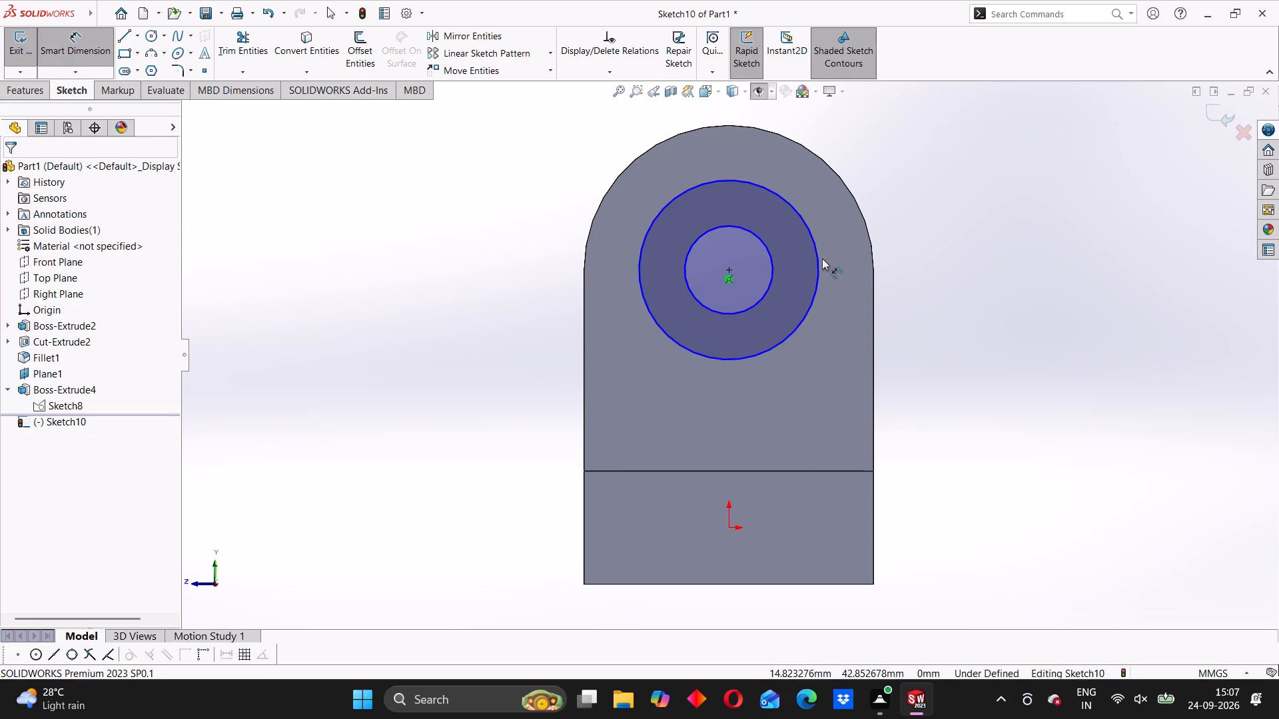
{"action": "left_click", "coordinate": [821, 260]}
{"action": "left_click", "coordinate": [951, 242]}
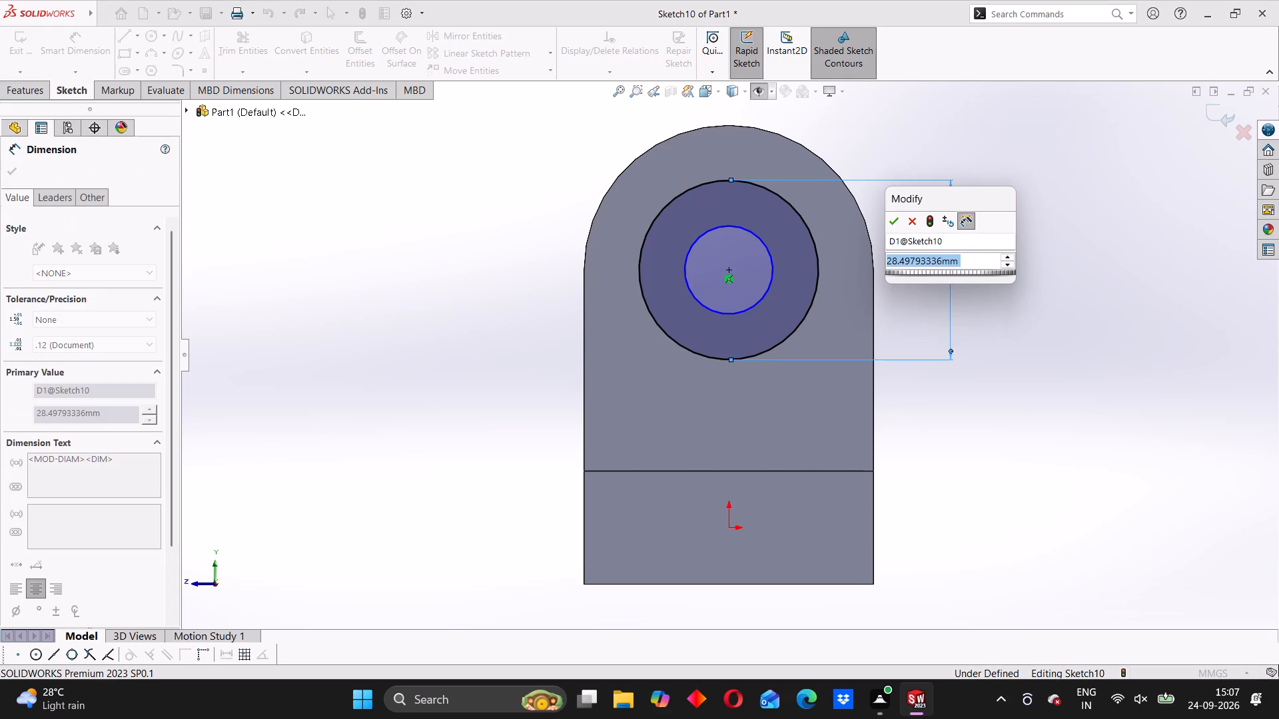
{"action": "key", "text": "1"}
{"action": "key", "text": "BackSpace"}
{"action": "type", "text": "28"}
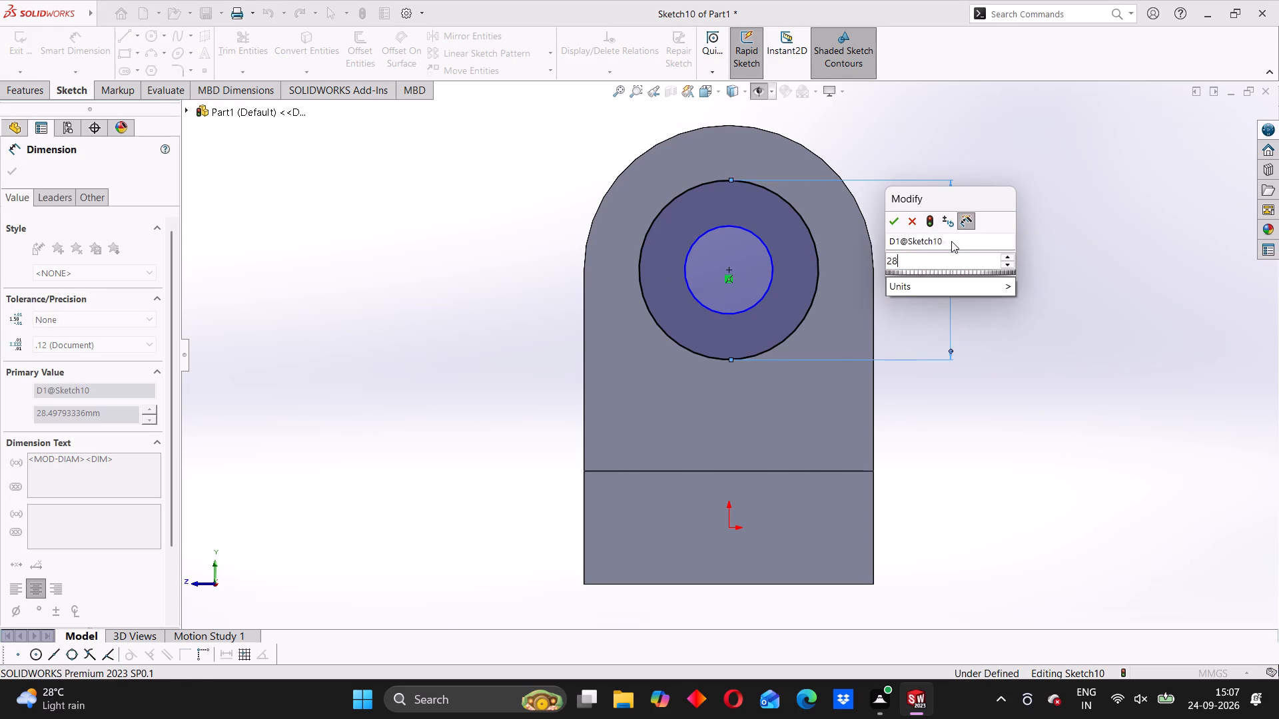
{"action": "key", "text": "Return"}
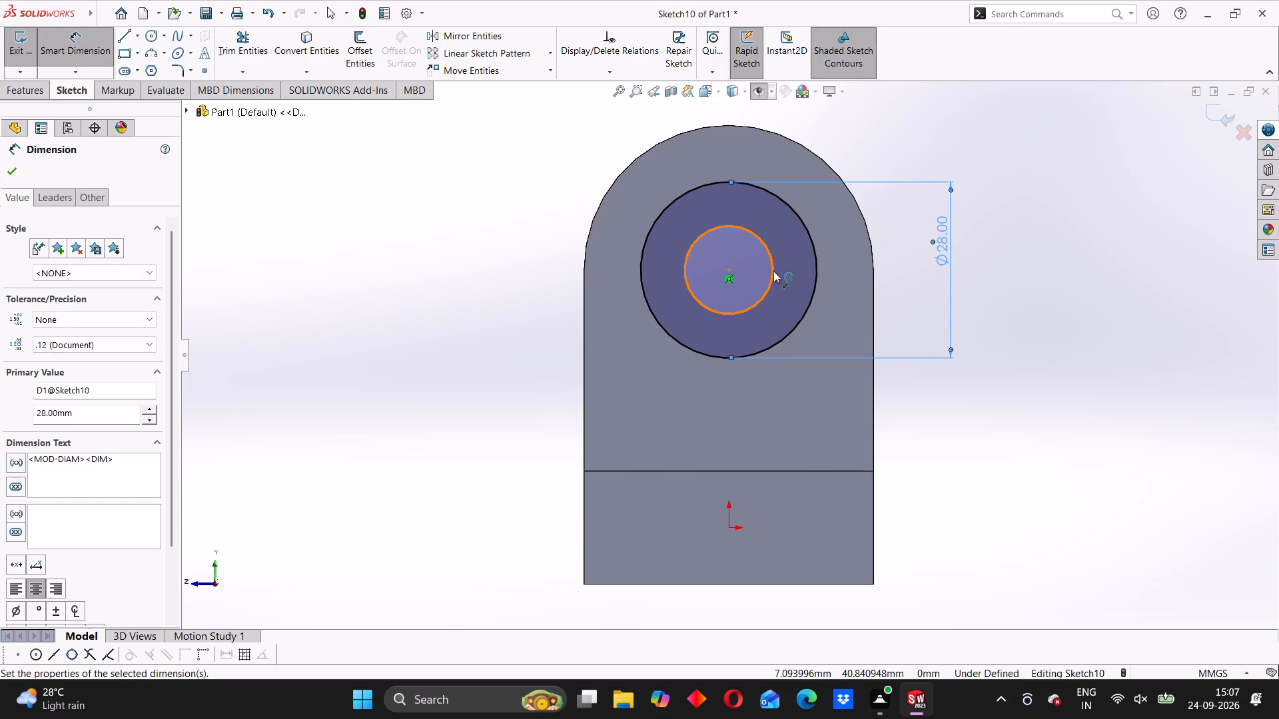
{"action": "left_click", "coordinate": [773, 271]}
{"action": "left_click", "coordinate": [907, 256]}
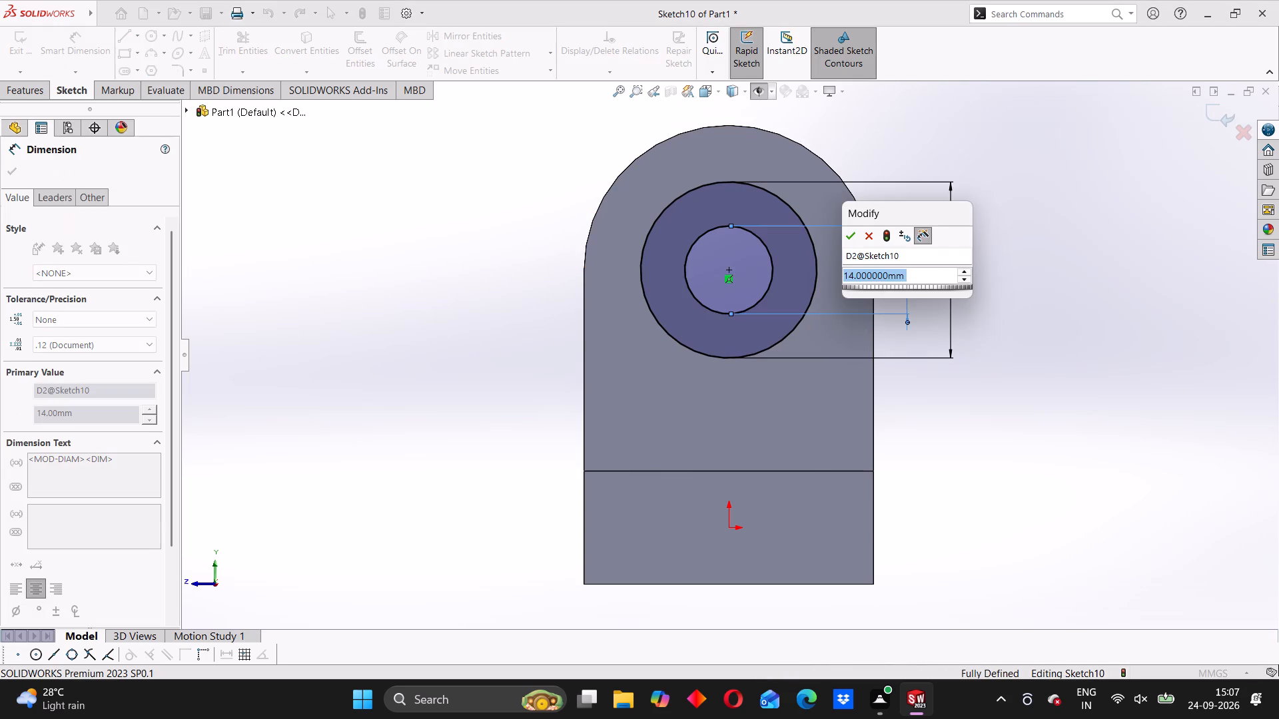
{"action": "type", "text": "14"}
{"action": "key", "text": "Return"}
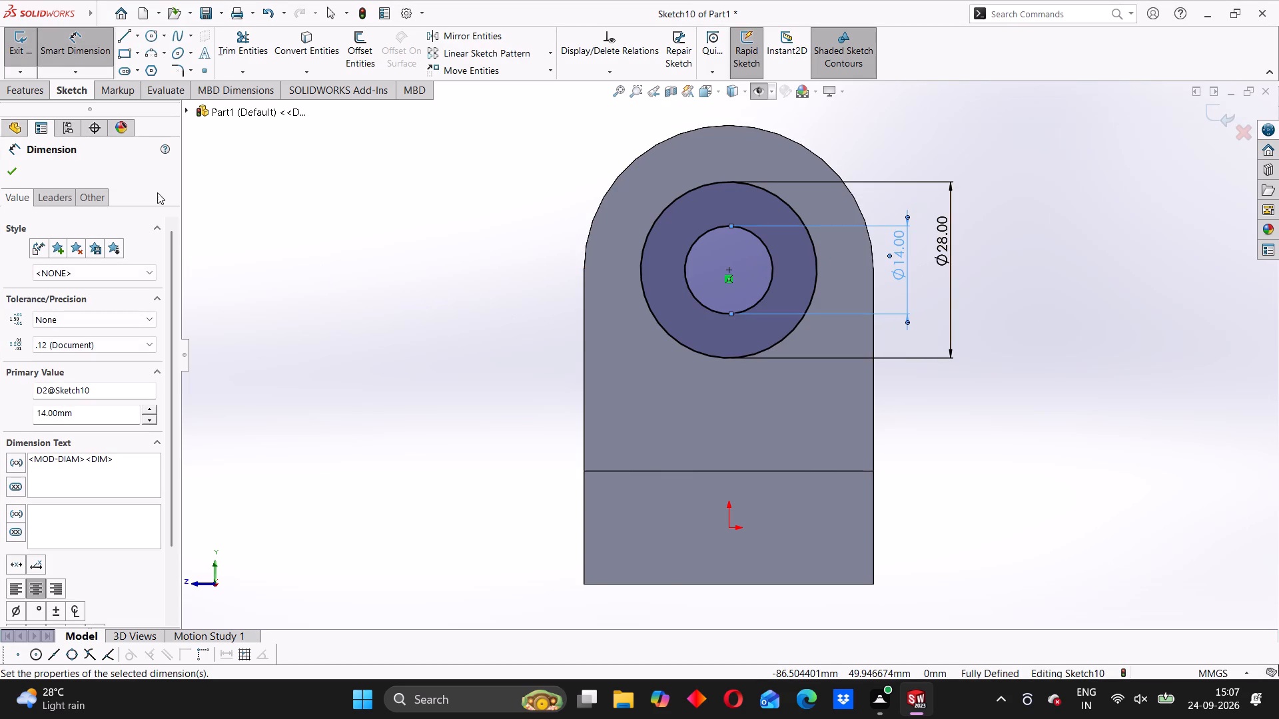
{"action": "left_click", "coordinate": [7, 173]}
Extrude the ring between the circles 16 mm as a boss in the reversed direction, through the upright, with the result merged.
{"action": "left_click", "coordinate": [39, 97]}
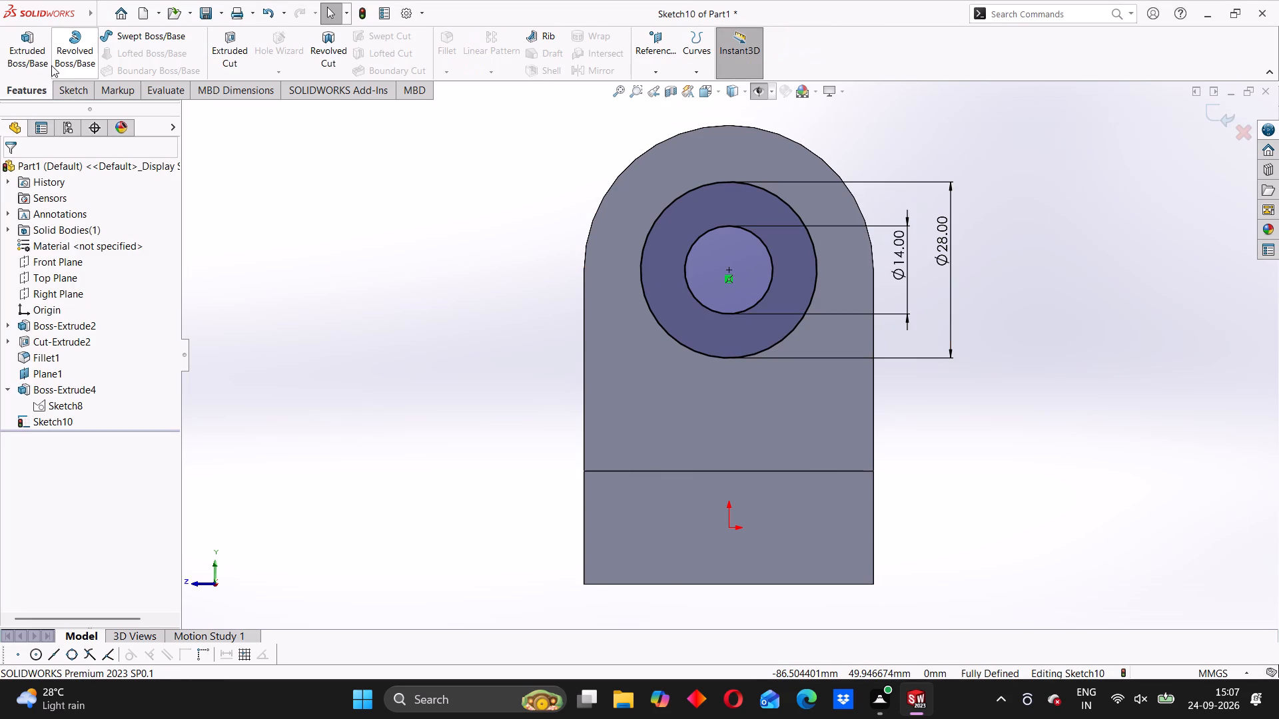
{"action": "left_click", "coordinate": [22, 54]}
{"action": "middle_click_drag", "start_coordinate": [523, 351], "coordinate": [523, 352]}
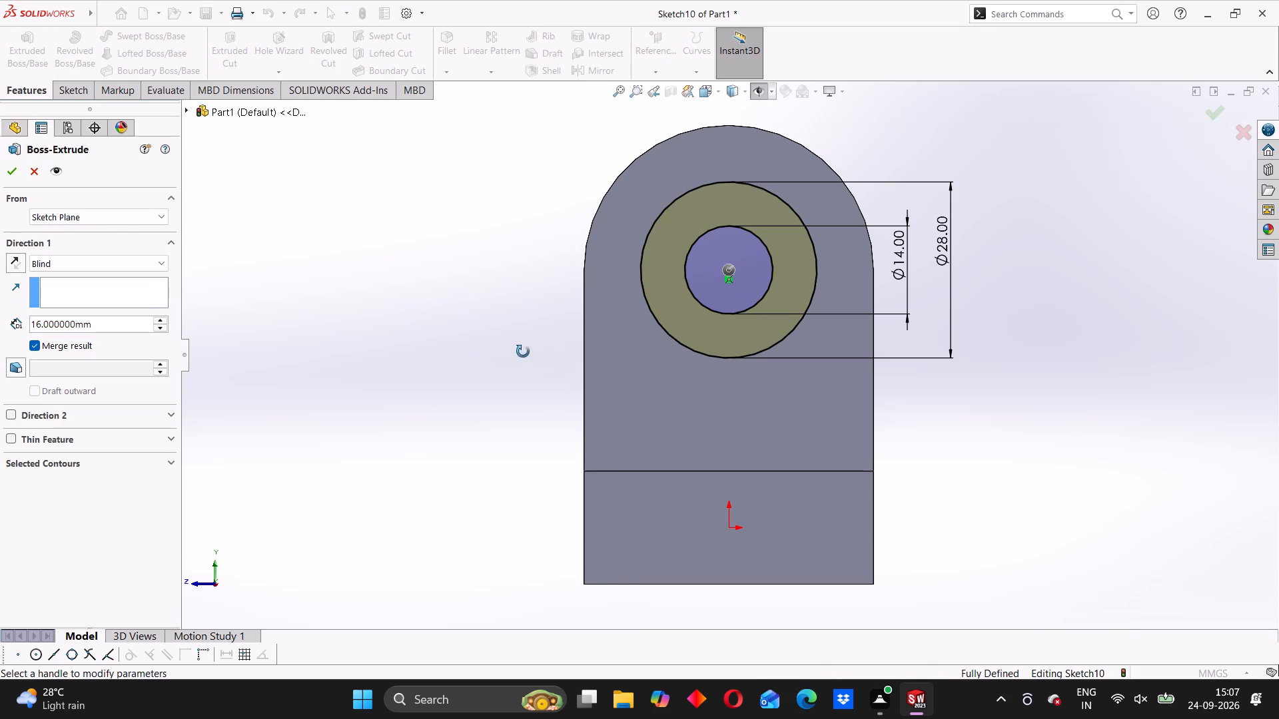
{"action": "middle_click_drag", "start_coordinate": [523, 352], "coordinate": [636, 377]}
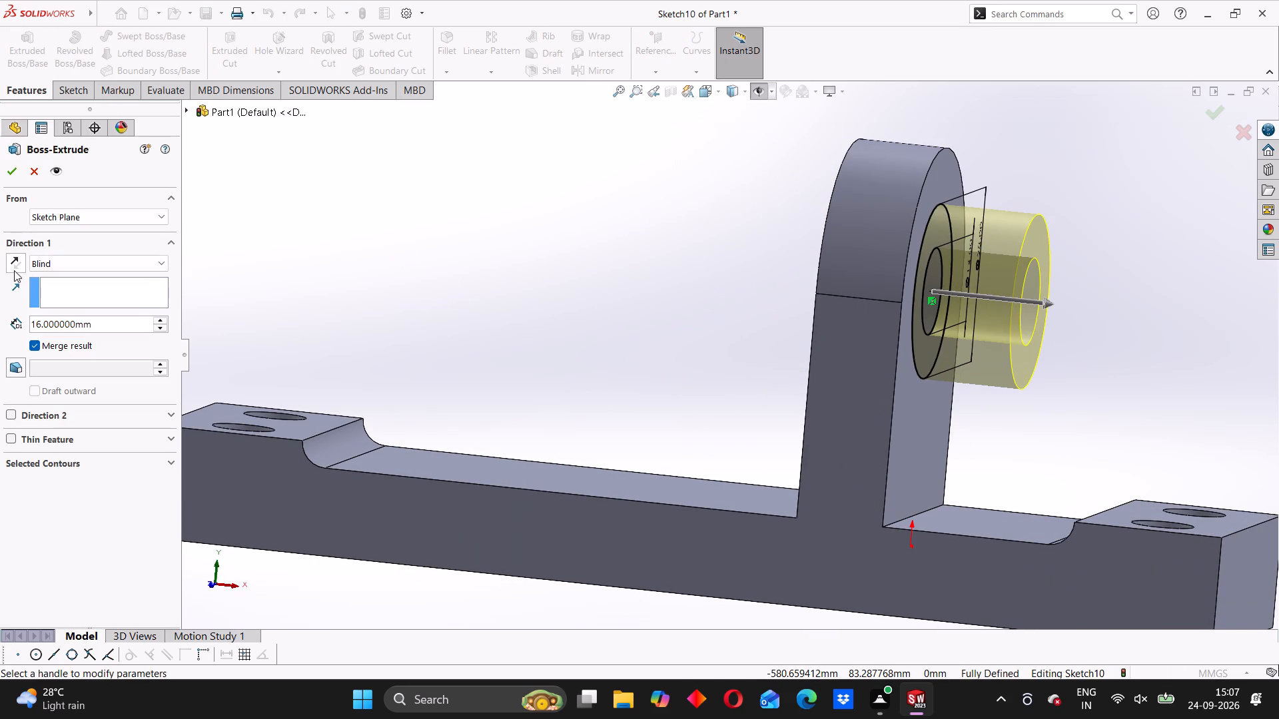
{"action": "left_click", "coordinate": [14, 266]}
{"action": "middle_click_drag", "start_coordinate": [486, 311], "coordinate": [558, 330]}
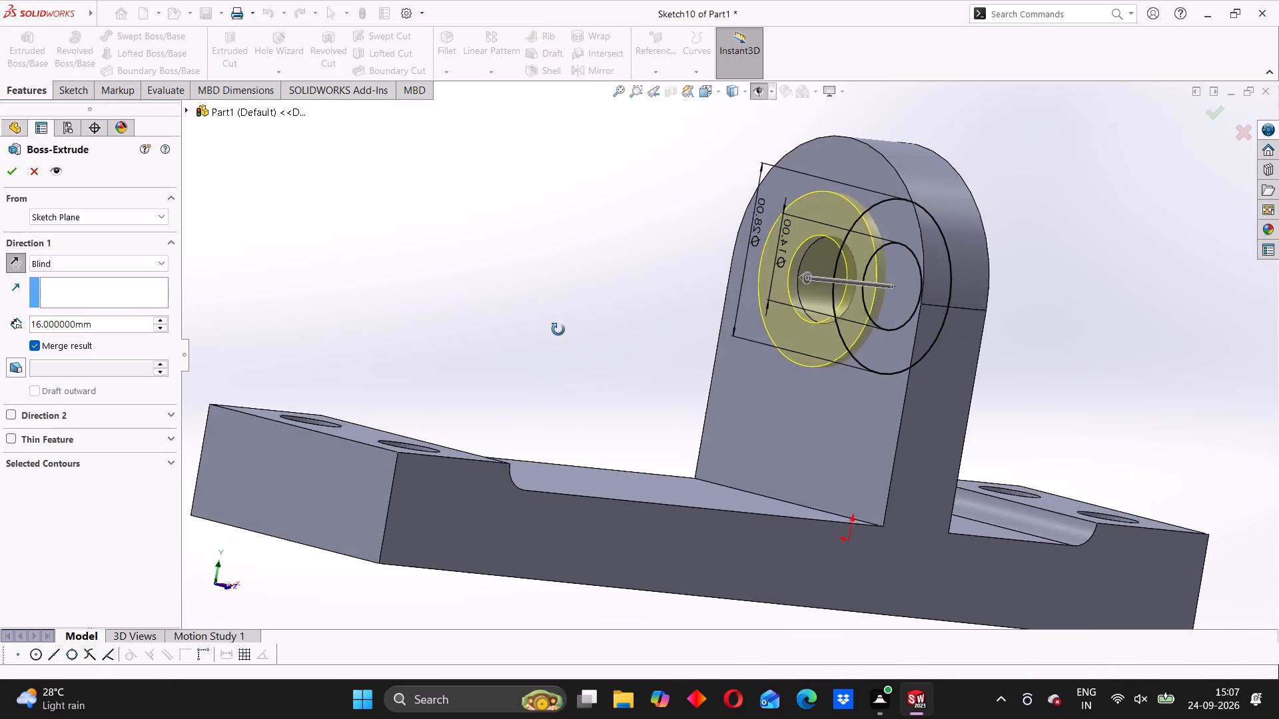
{"action": "middle_click_drag", "start_coordinate": [558, 330], "coordinate": [522, 340]}
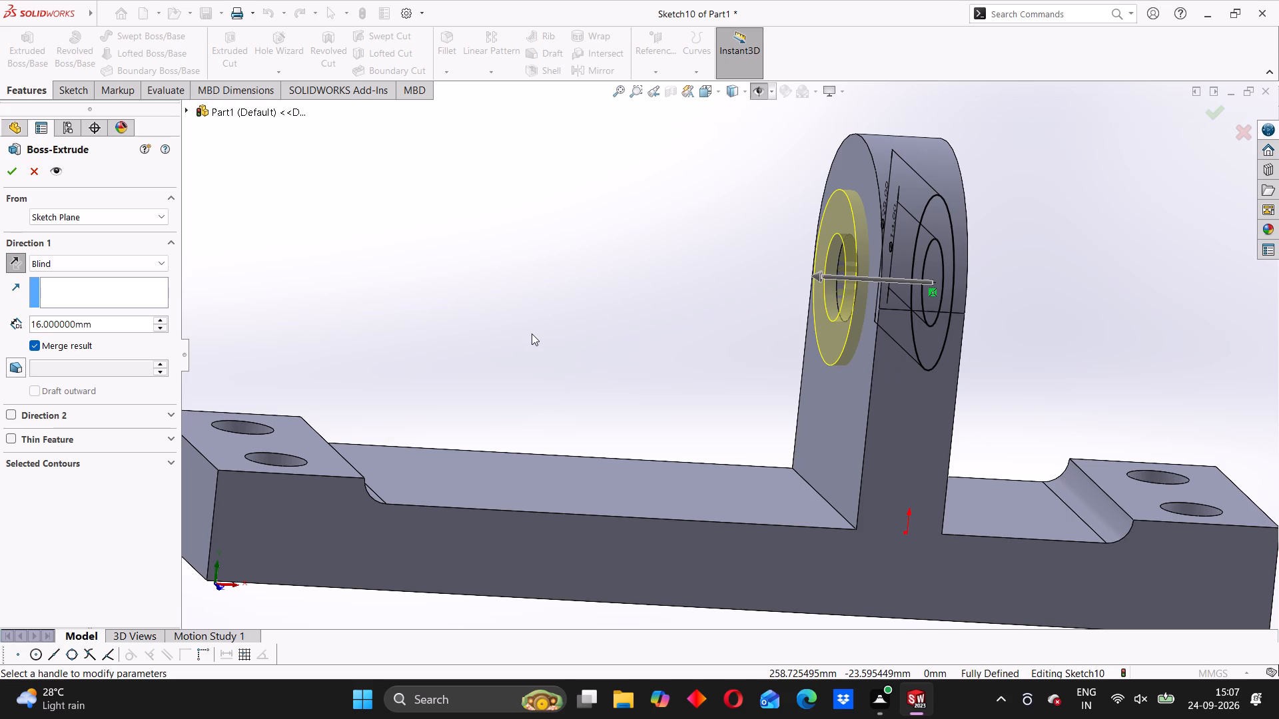
{"action": "left_click", "coordinate": [9, 172]}
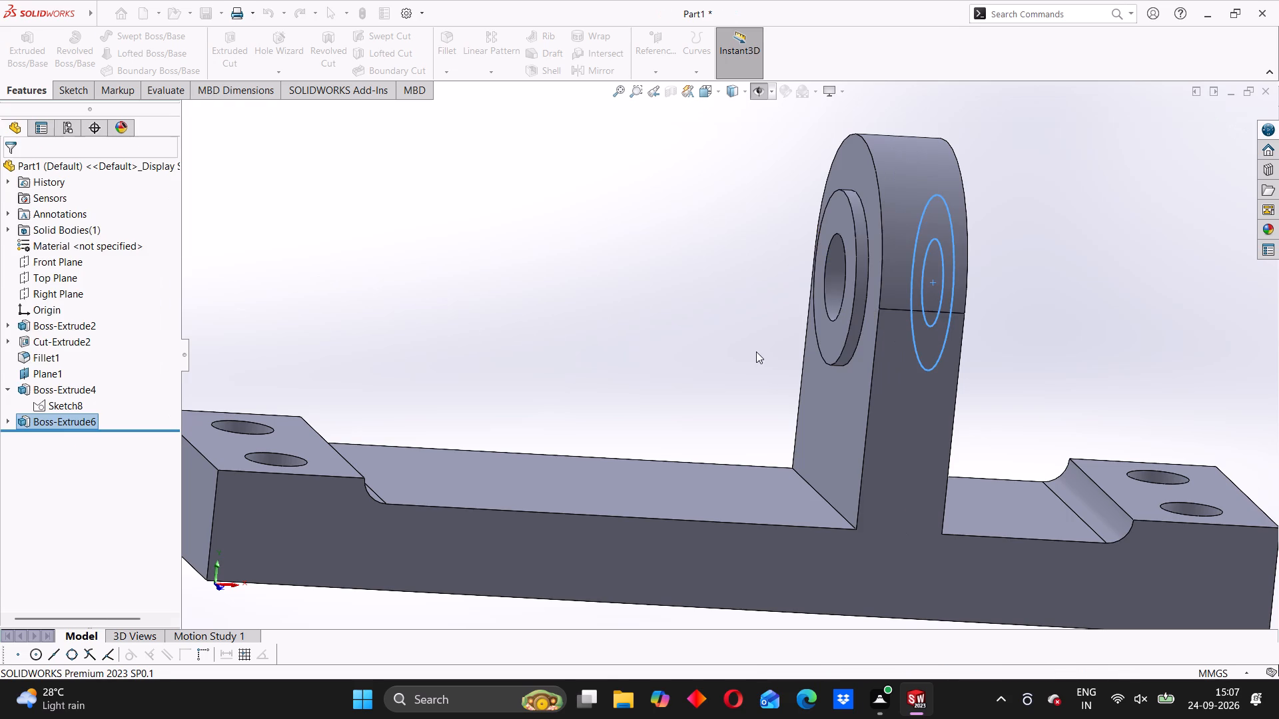
Fillet the edge where the protruding round boss meets the upright's face with a 2 mm radius.
{"action": "middle_click_drag", "start_coordinate": [756, 360], "coordinate": [773, 375]}
{"action": "left_click", "coordinate": [744, 361]}
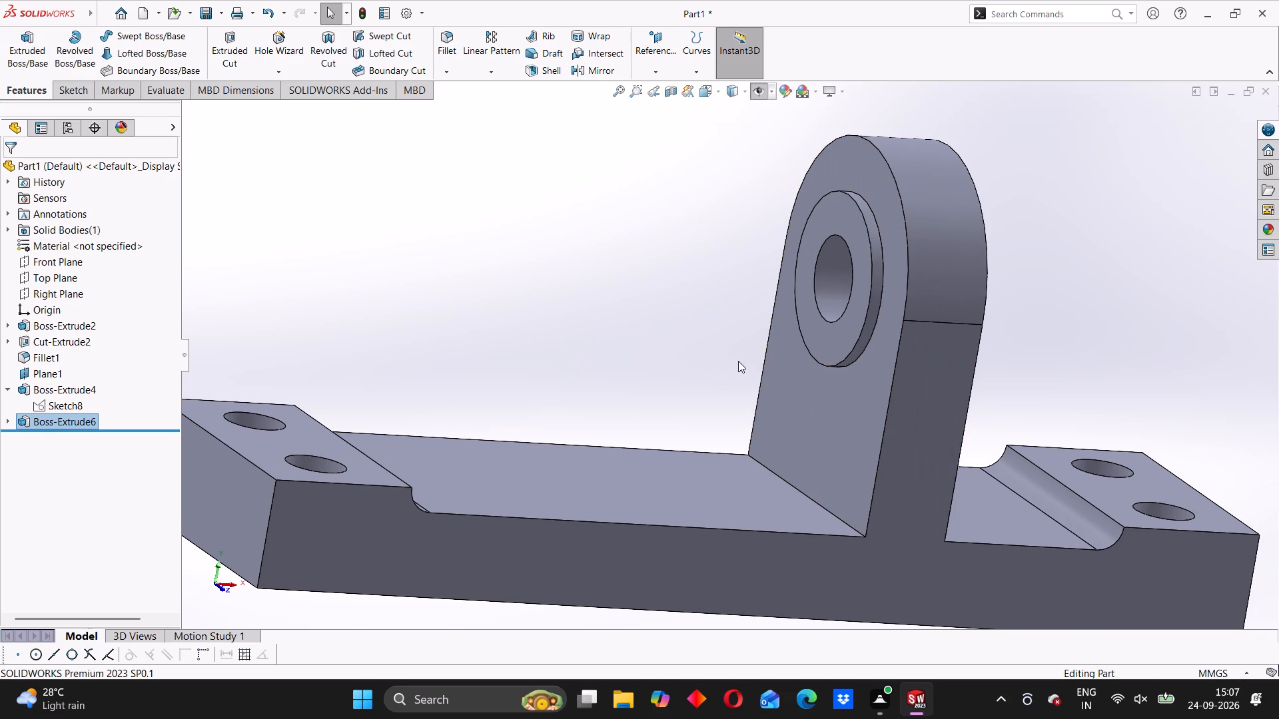
{"action": "middle_click_drag", "start_coordinate": [731, 278], "coordinate": [598, 309]}
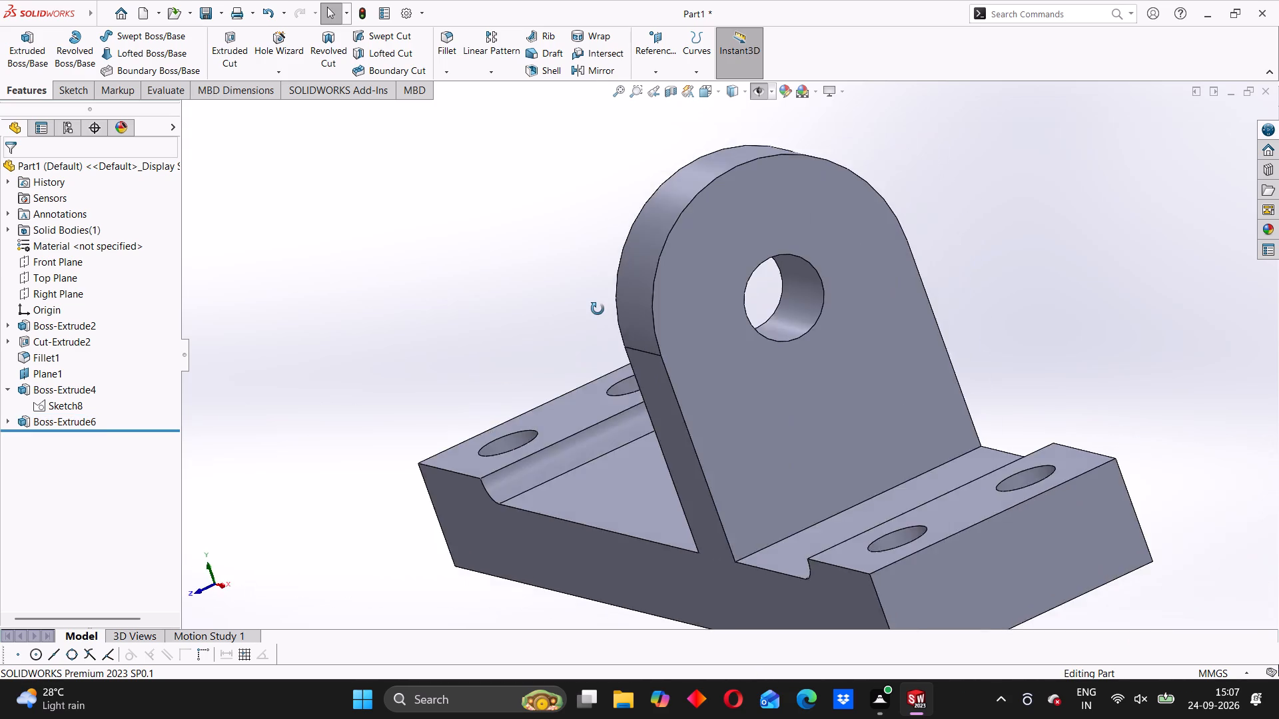
{"action": "middle_click_drag", "start_coordinate": [598, 309], "coordinate": [733, 297]}
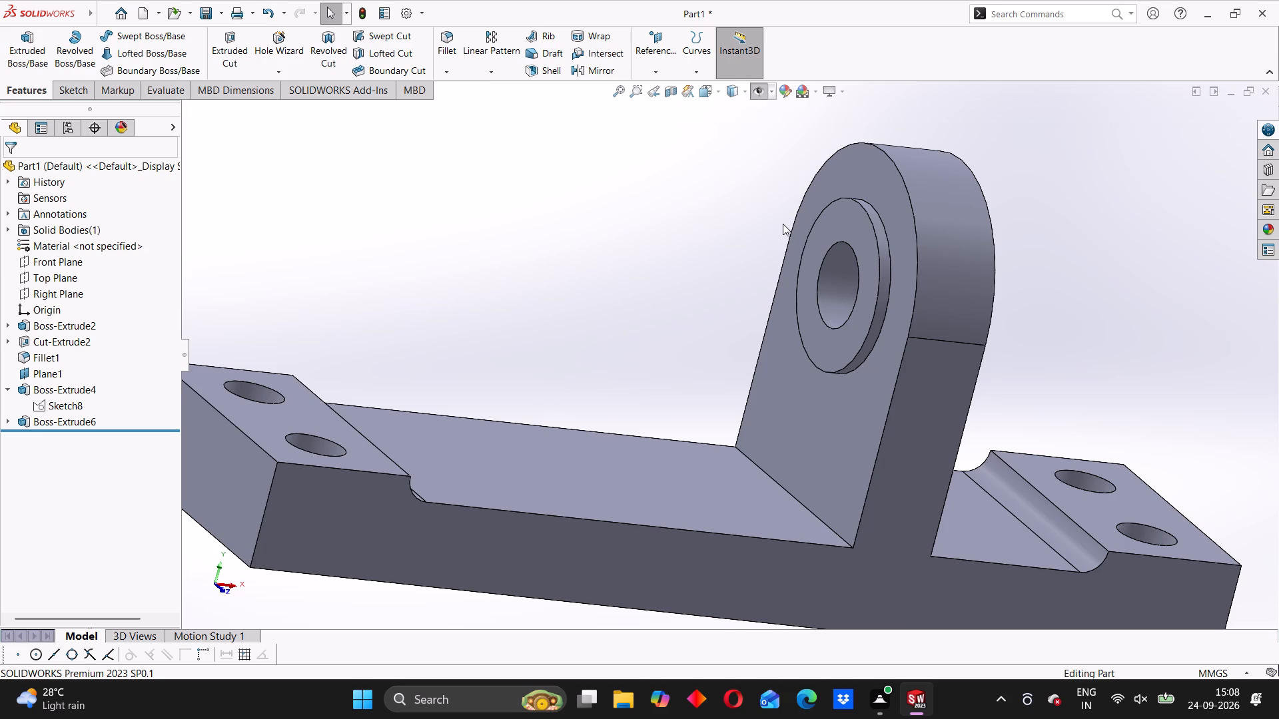
{"action": "left_click", "coordinate": [453, 47]}
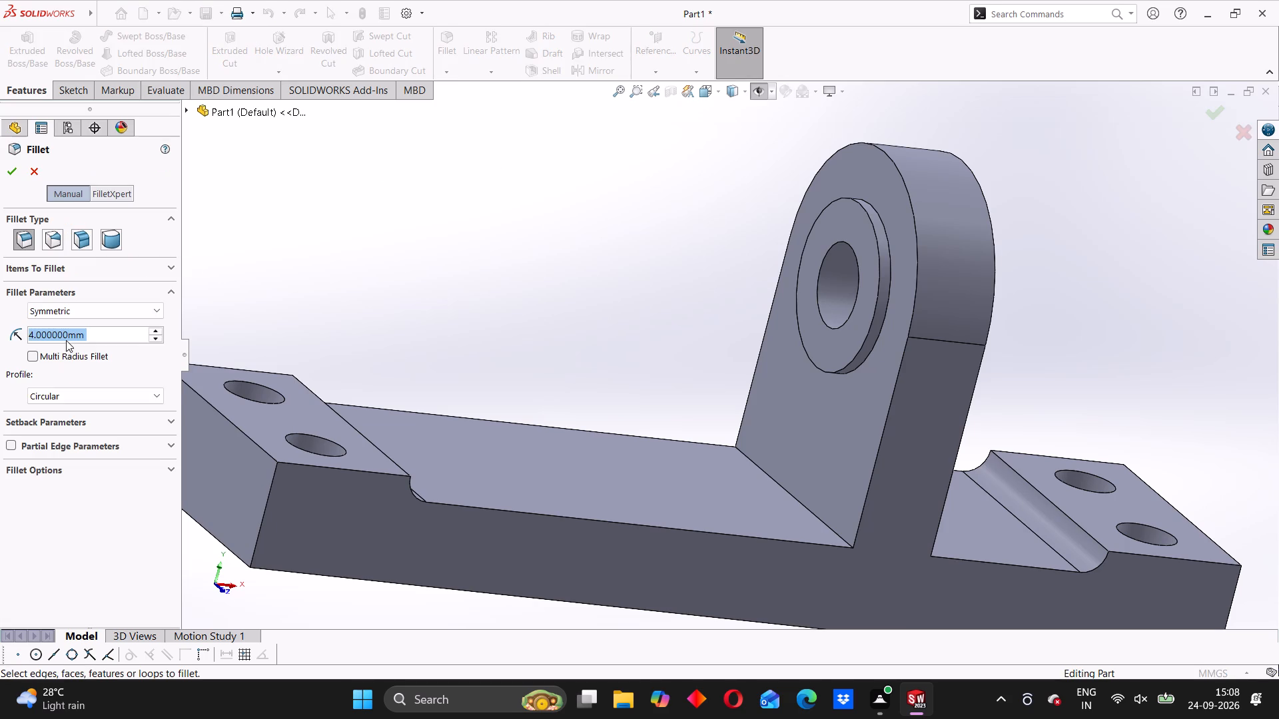
{"action": "key", "text": "2"}
{"action": "key", "text": "Return"}
{"action": "left_click", "coordinate": [891, 279]}
{"action": "left_click", "coordinate": [9, 174]}
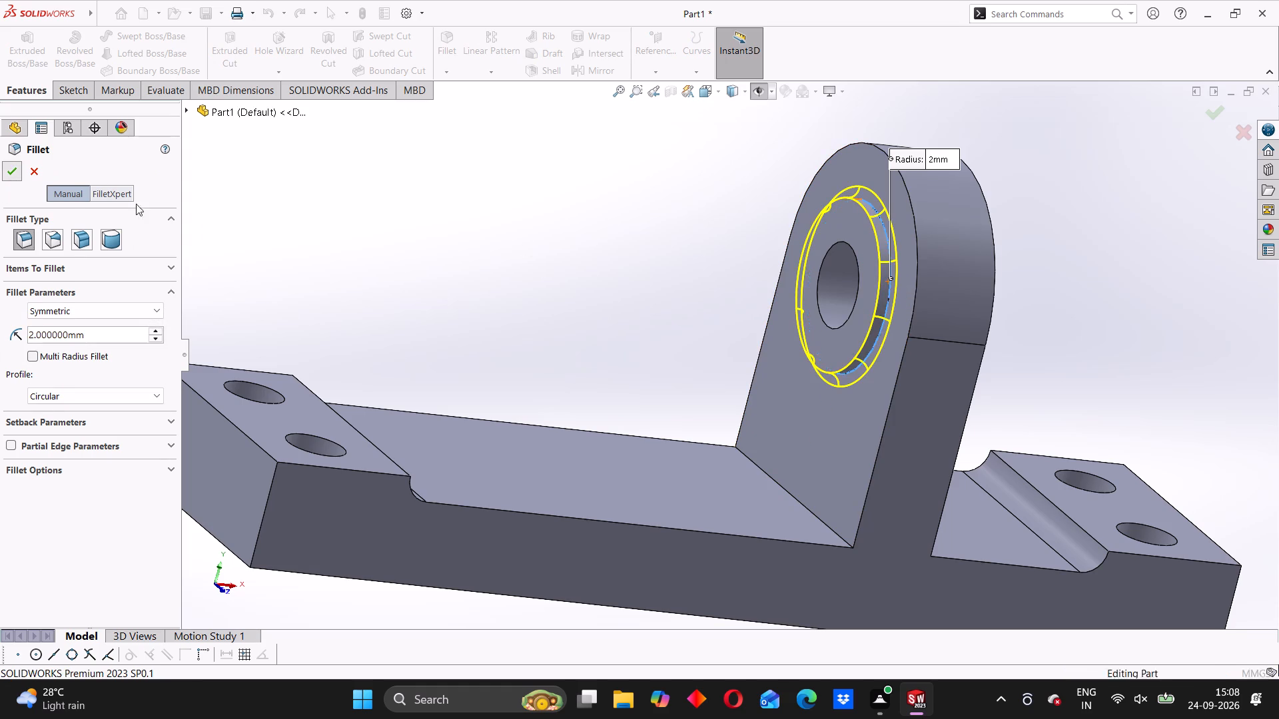
Fillet the edge where the upright's face opposite the protruding boss meets the base with a 4 mm radius.
{"action": "middle_click_drag", "start_coordinate": [775, 373], "coordinate": [751, 381]}
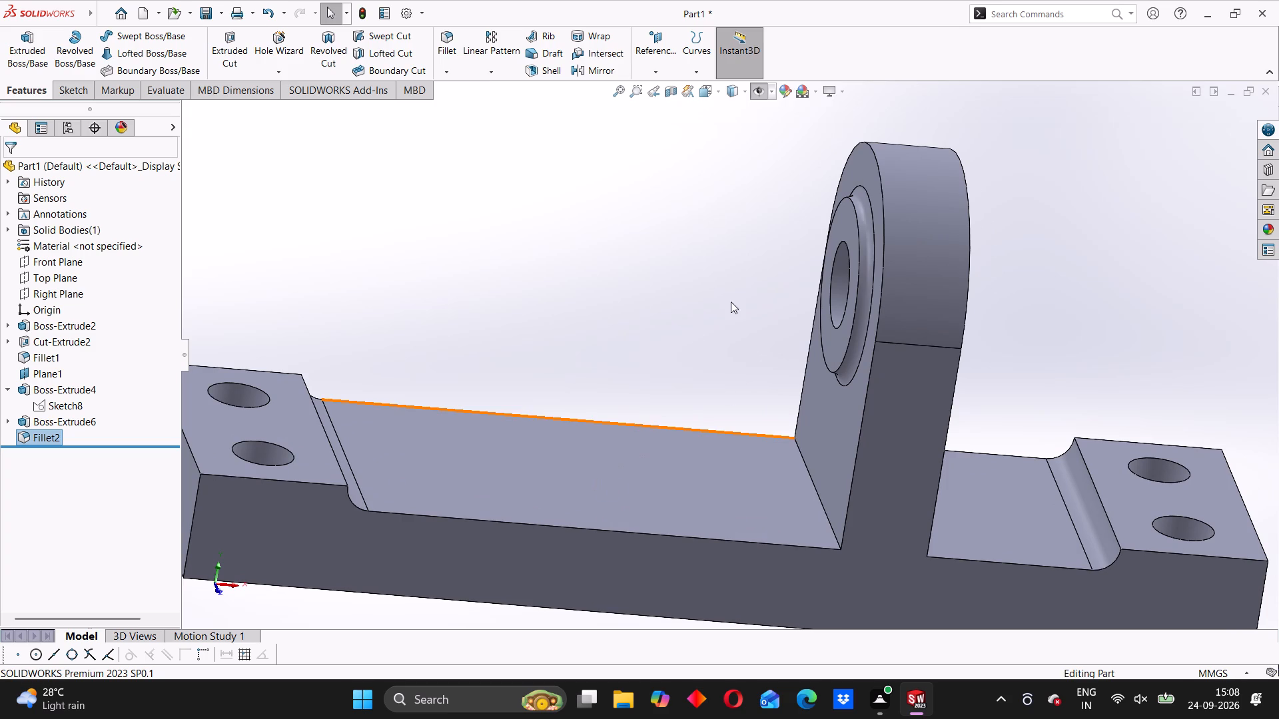
{"action": "left_click", "coordinate": [440, 44]}
{"action": "middle_click_drag", "start_coordinate": [669, 352], "coordinate": [661, 365]}
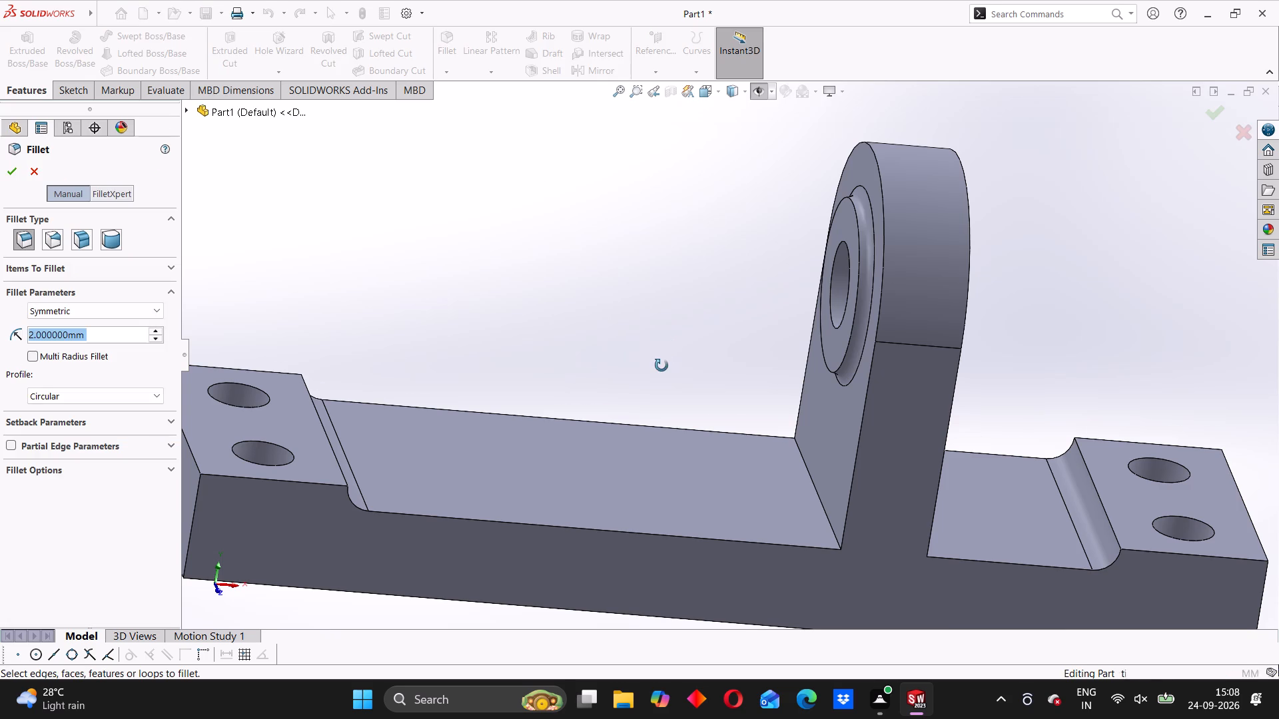
{"action": "middle_click_drag", "start_coordinate": [661, 365], "coordinate": [604, 378]}
{"action": "left_click", "coordinate": [882, 540]}
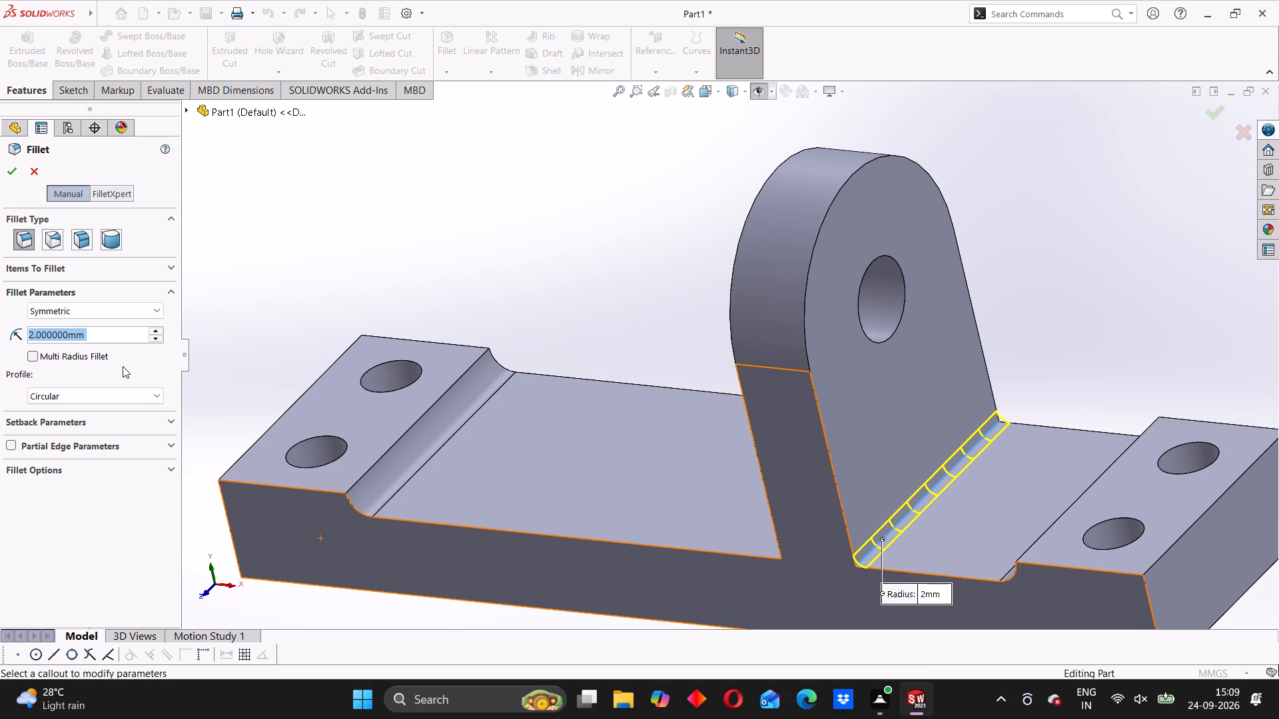
{"action": "key", "text": "4"}
{"action": "key", "text": "Return"}
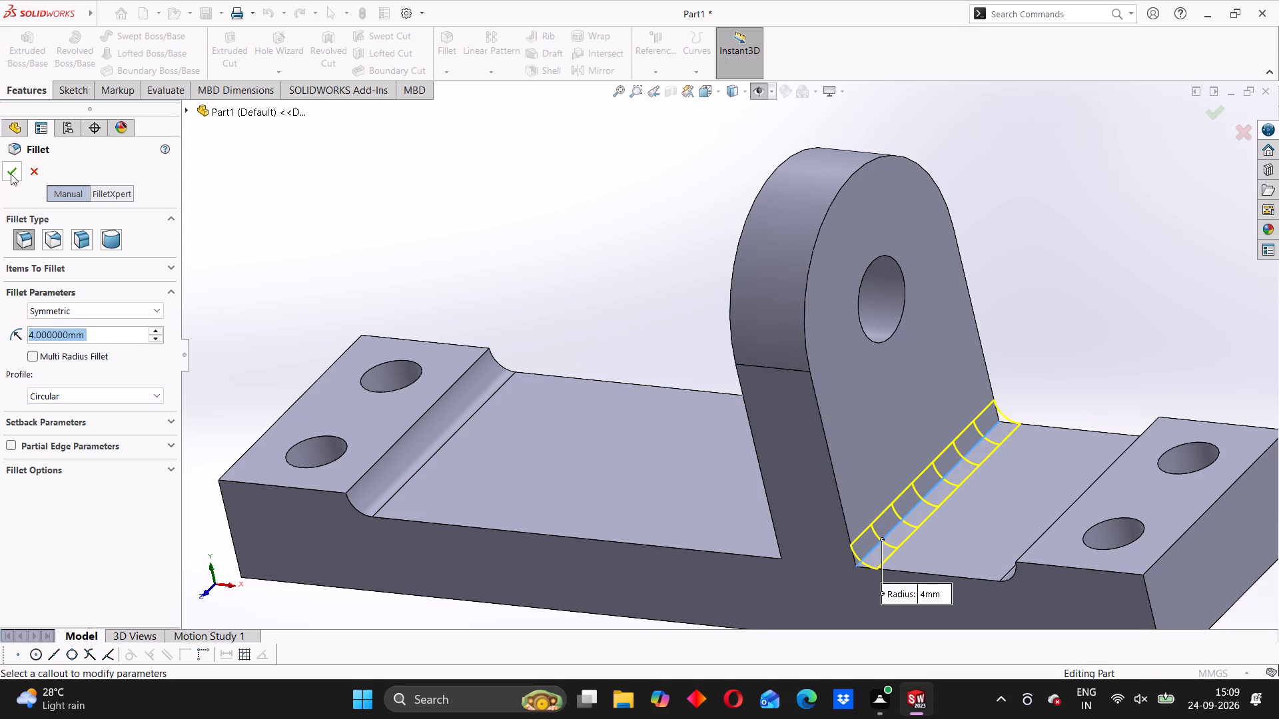
{"action": "left_click", "coordinate": [11, 174]}
Examine the bracket from both sides, checking the filleted boss and the upright's junction with the base.
{"action": "middle_click_drag", "start_coordinate": [630, 338], "coordinate": [715, 317]}
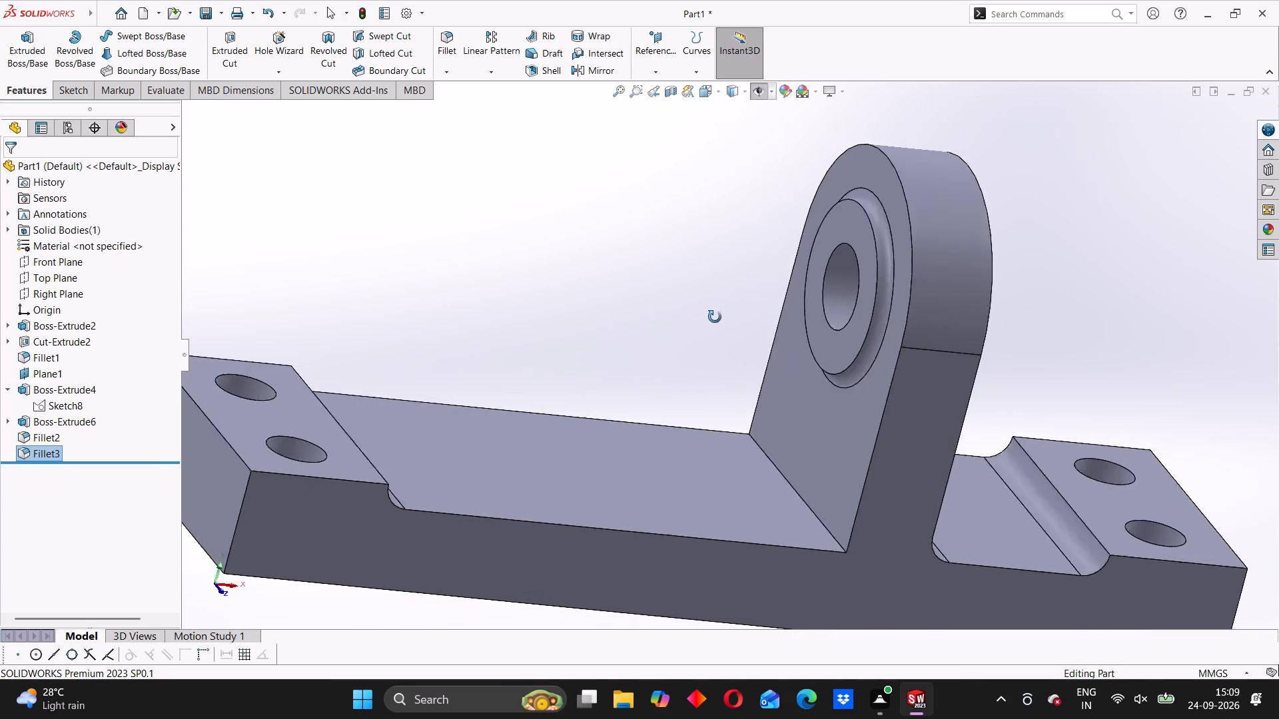
{"action": "middle_click_drag", "start_coordinate": [715, 317], "coordinate": [661, 335]}
{"action": "scroll", "coordinate": [660, 335], "scroll_direction": "up", "scroll_amount": 2}
{"action": "middle_click_drag", "start_coordinate": [677, 347], "coordinate": [628, 312]}
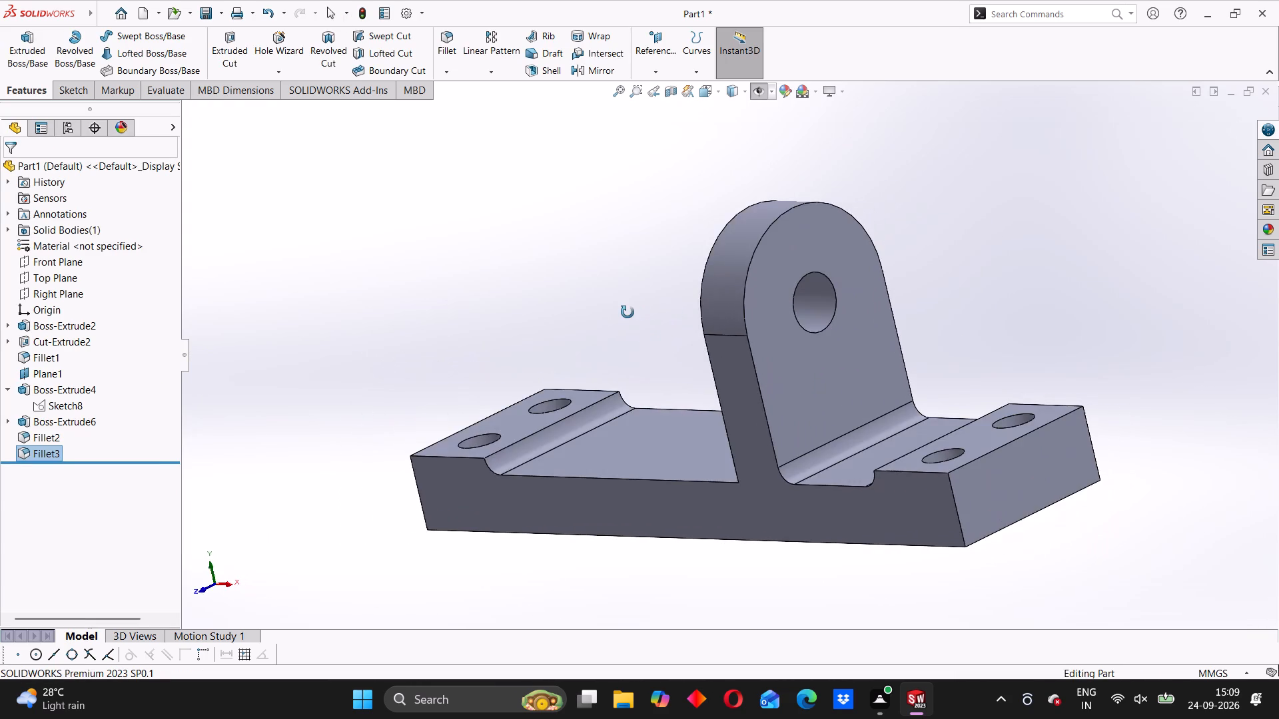
{"action": "middle_click_drag", "start_coordinate": [628, 312], "coordinate": [715, 301]}
{"action": "scroll", "coordinate": [705, 305], "scroll_direction": "up", "scroll_amount": 2}
{"action": "middle_click_drag", "start_coordinate": [701, 313], "coordinate": [645, 332]}
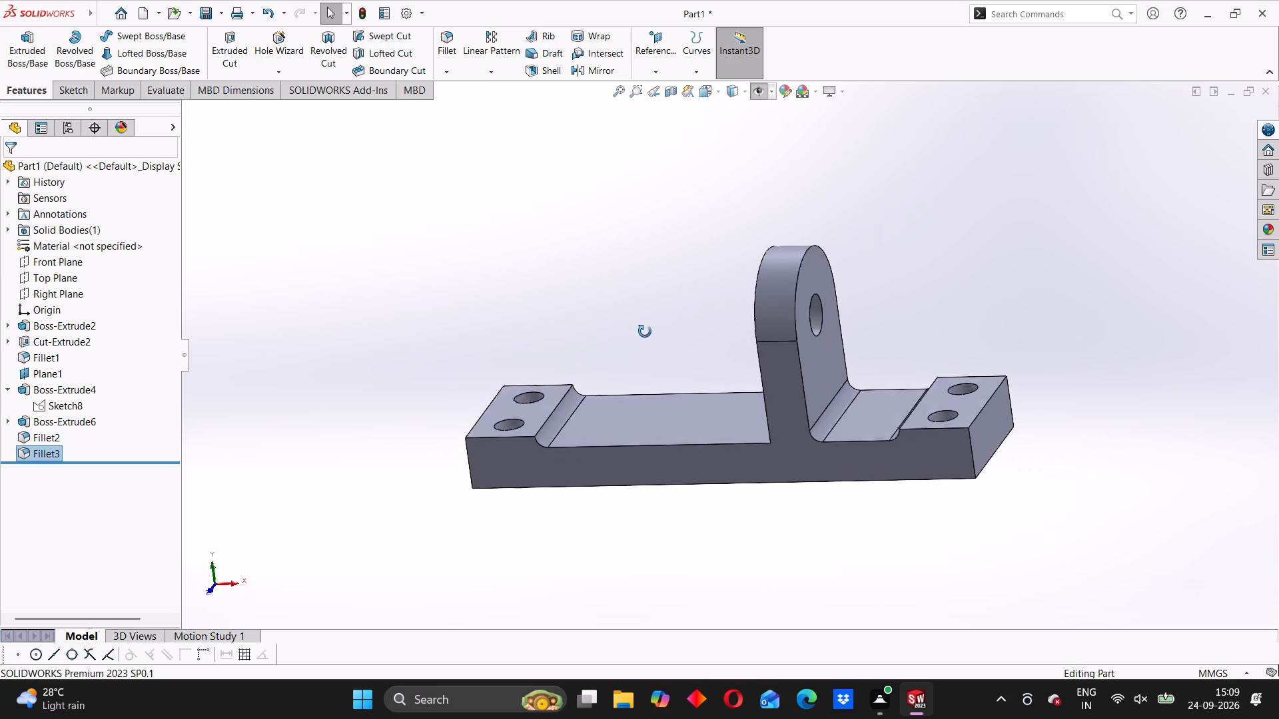
{"action": "middle_click_drag", "start_coordinate": [645, 332], "coordinate": [639, 332]}
{"action": "middle_click_drag", "start_coordinate": [639, 332], "coordinate": [654, 315]}
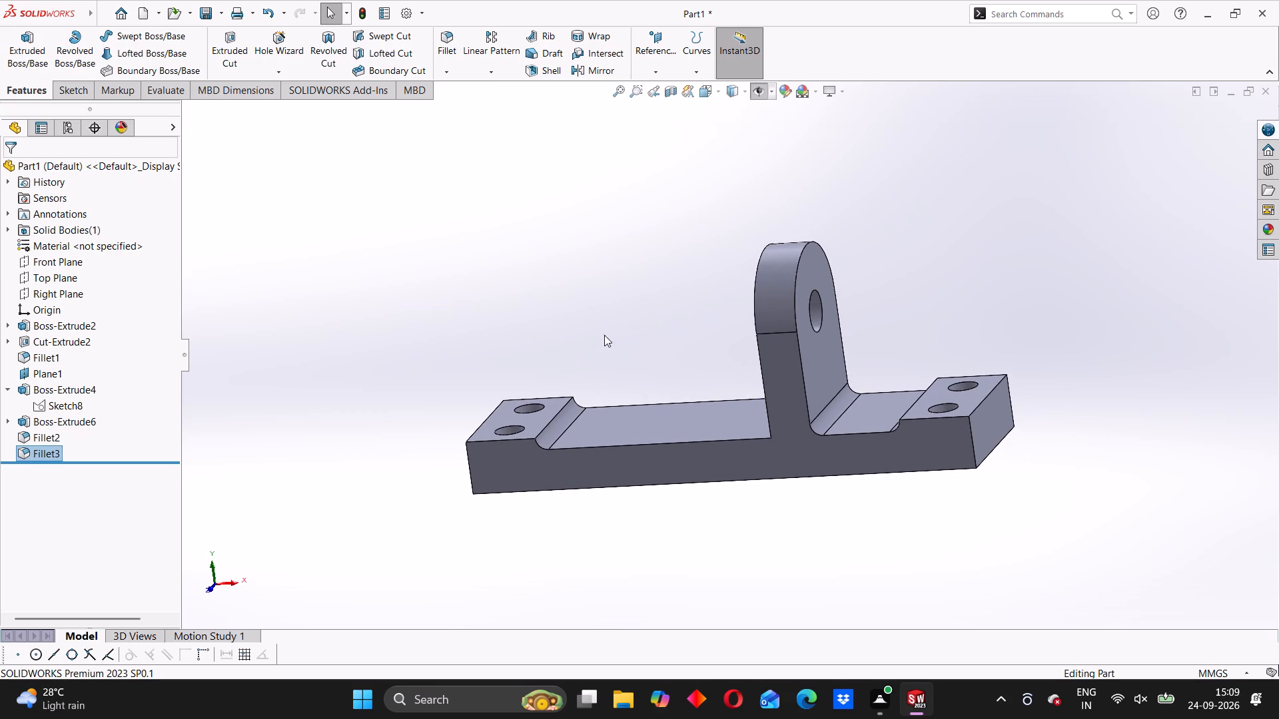
Start a sketch on the Front Plane, viewed face-on.
{"action": "left_click", "coordinate": [61, 264]}
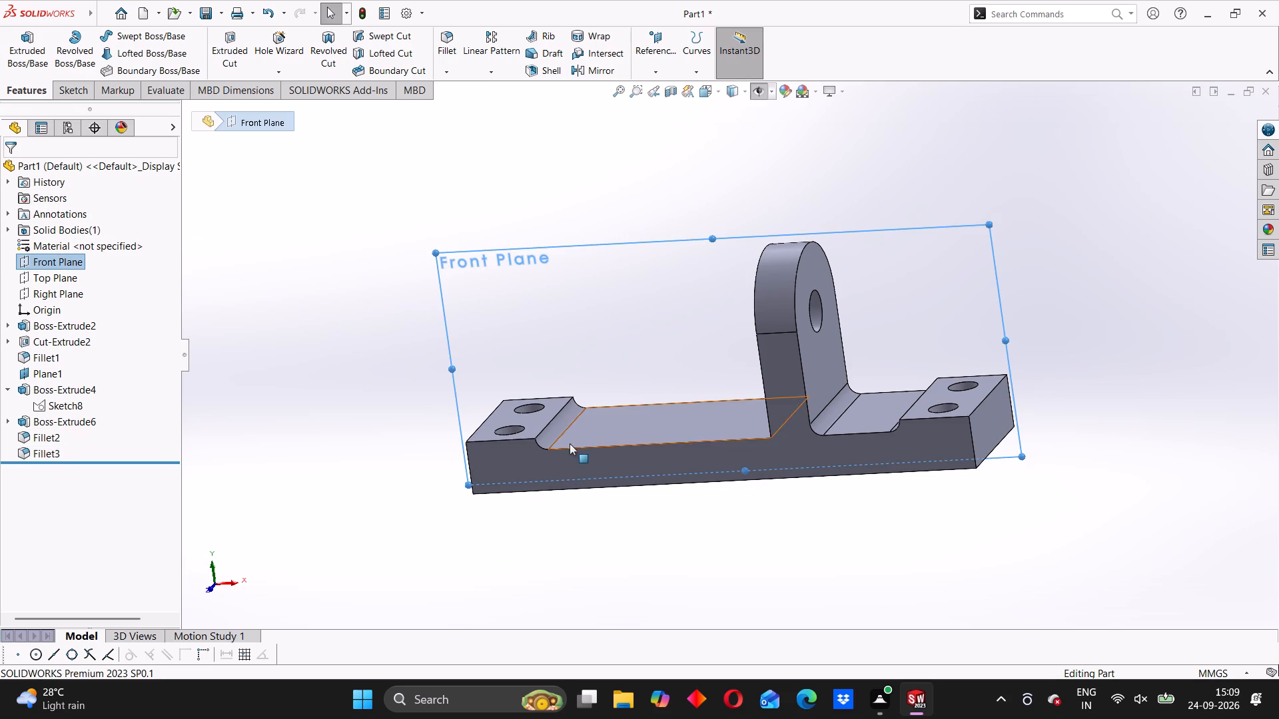
{"action": "middle_click_drag", "start_coordinate": [614, 357], "coordinate": [595, 390]}
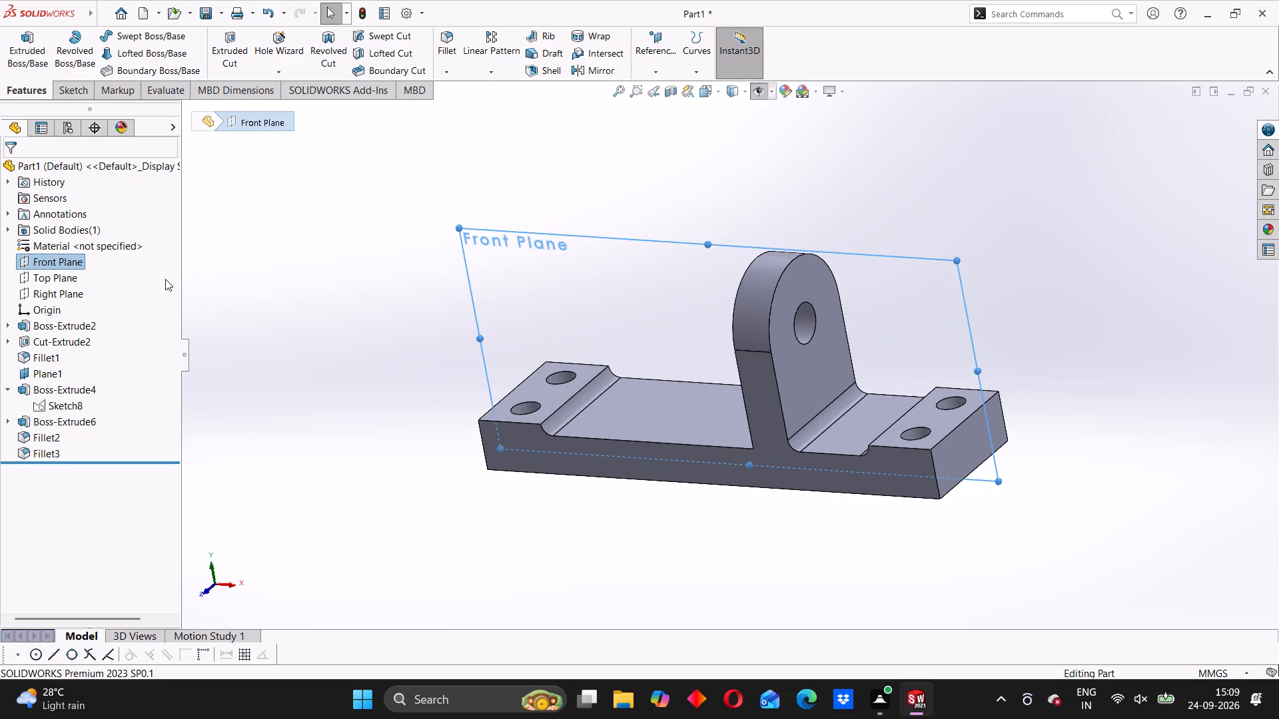
{"action": "left_click", "coordinate": [45, 262]}
{"action": "left_click", "coordinate": [48, 248]}
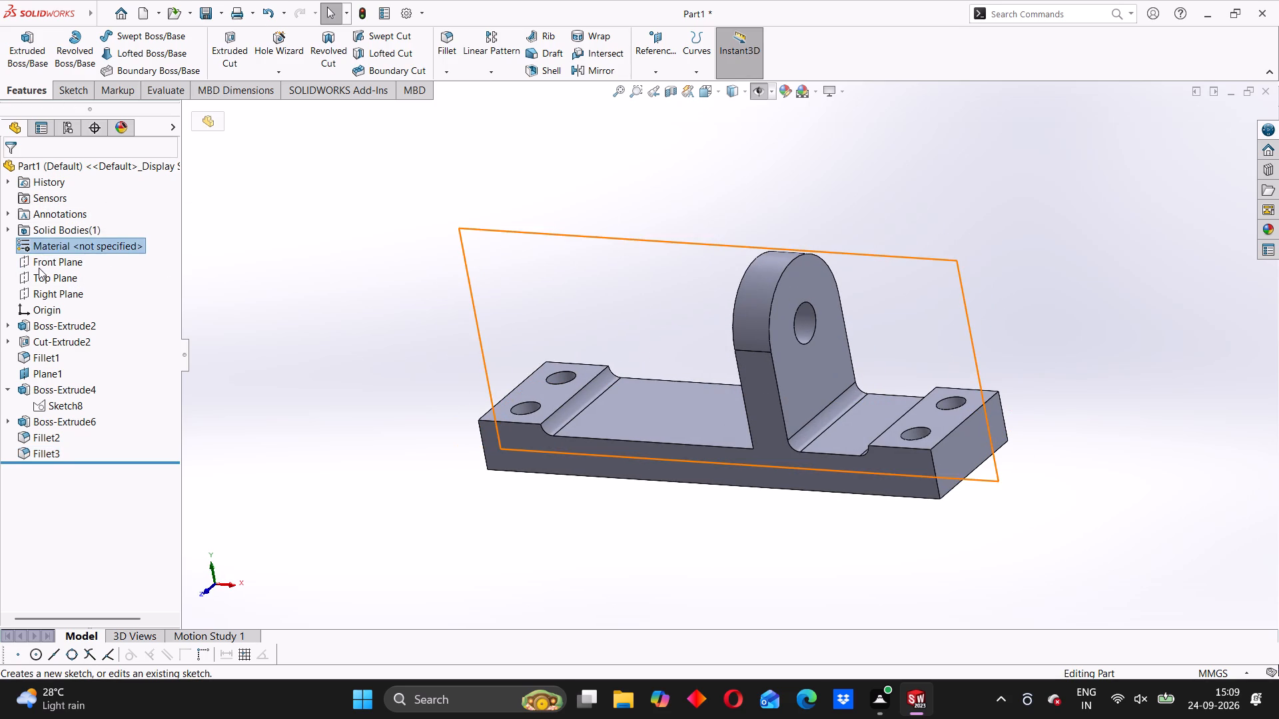
{"action": "left_click", "coordinate": [39, 268]}
{"action": "left_click", "coordinate": [51, 250]}
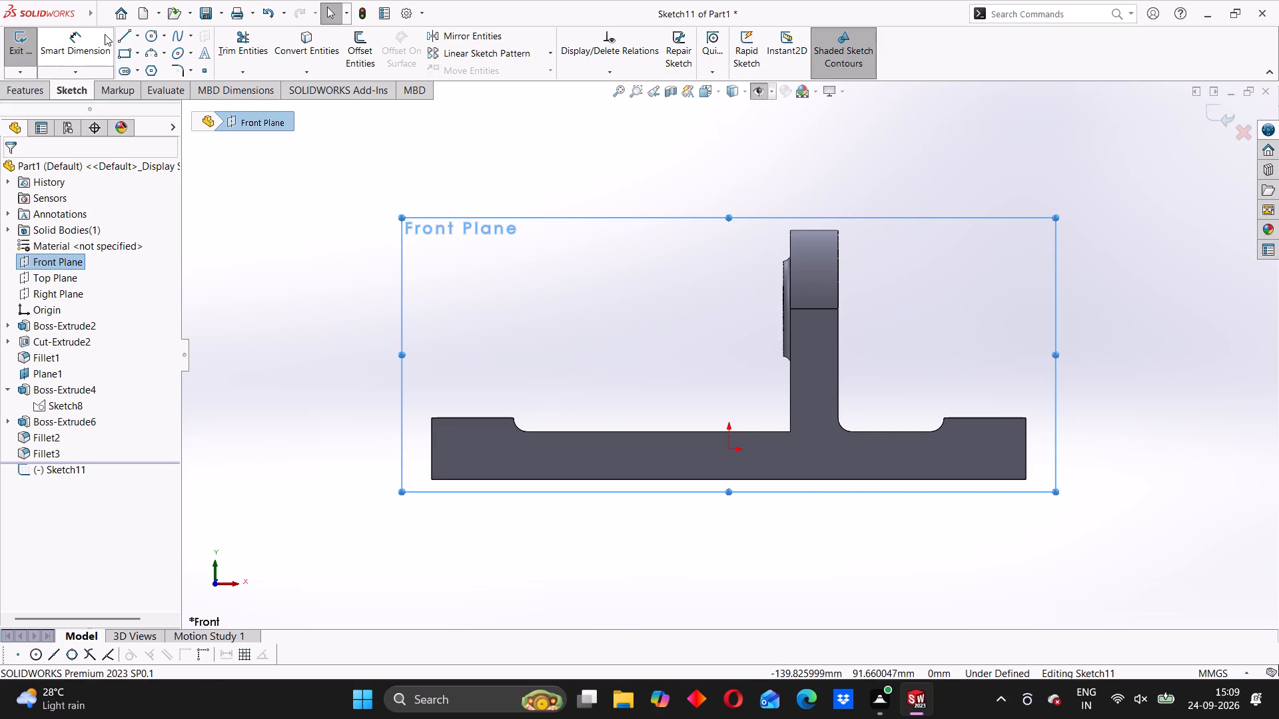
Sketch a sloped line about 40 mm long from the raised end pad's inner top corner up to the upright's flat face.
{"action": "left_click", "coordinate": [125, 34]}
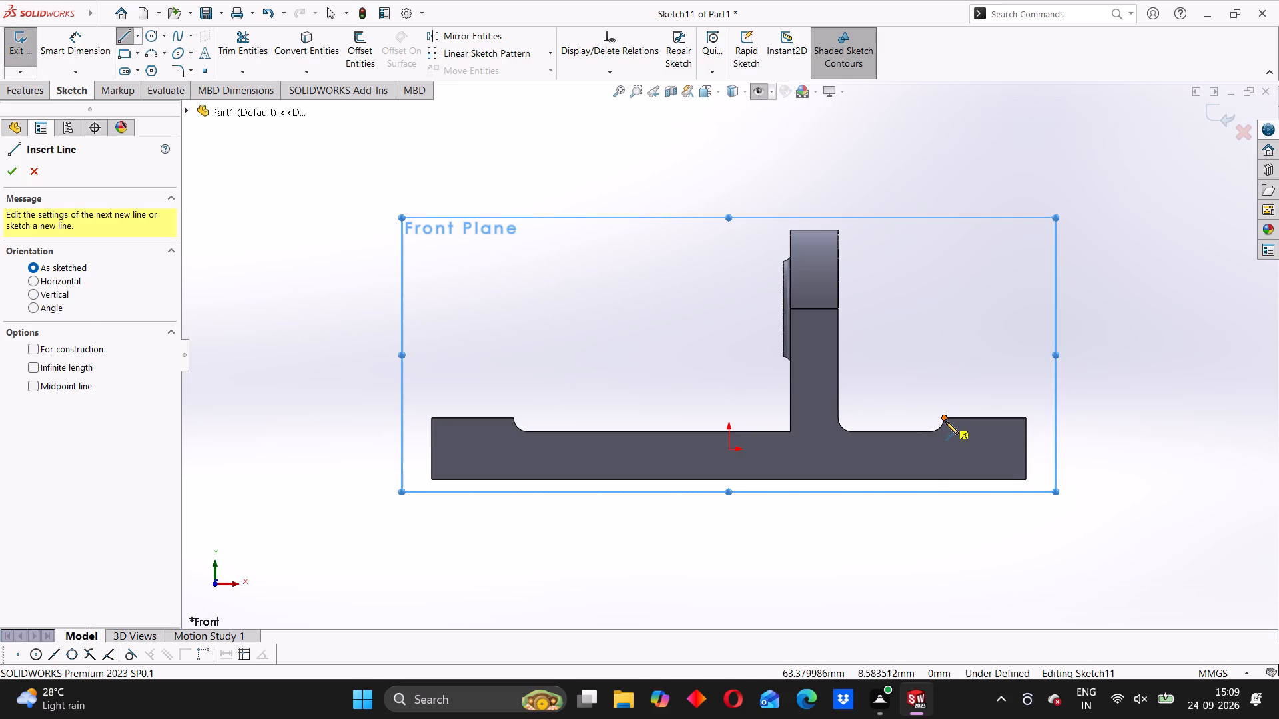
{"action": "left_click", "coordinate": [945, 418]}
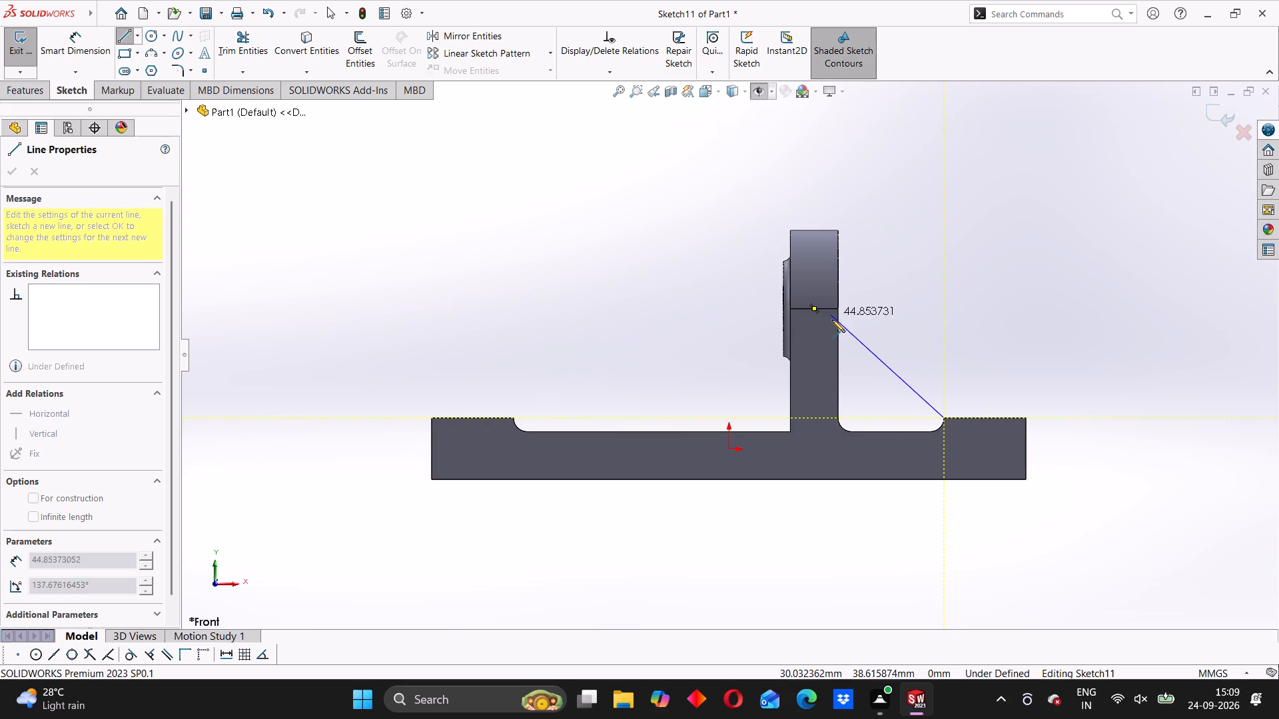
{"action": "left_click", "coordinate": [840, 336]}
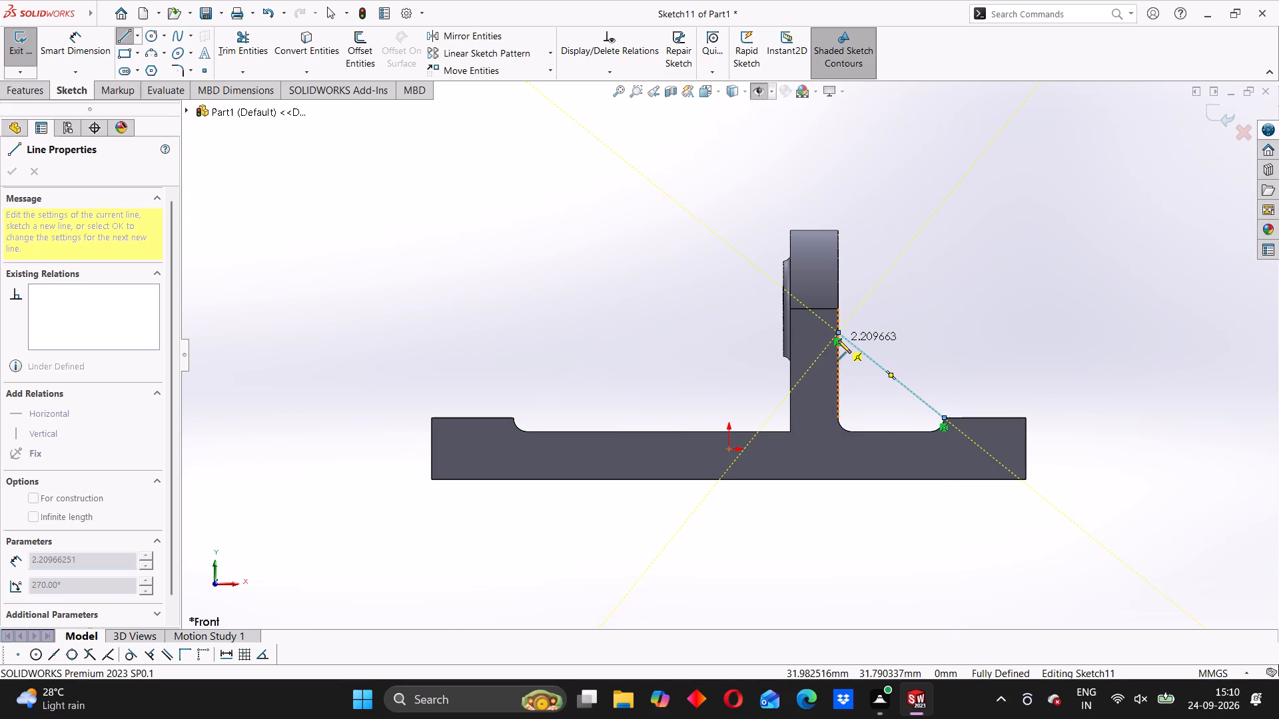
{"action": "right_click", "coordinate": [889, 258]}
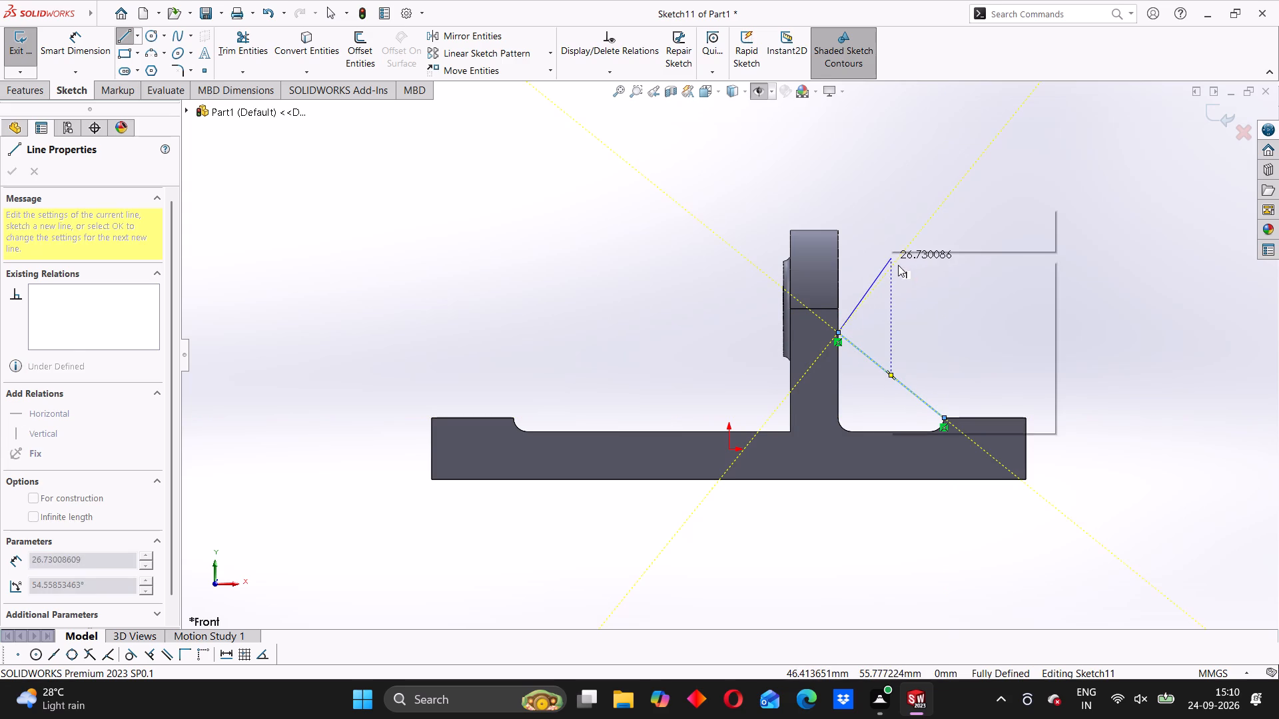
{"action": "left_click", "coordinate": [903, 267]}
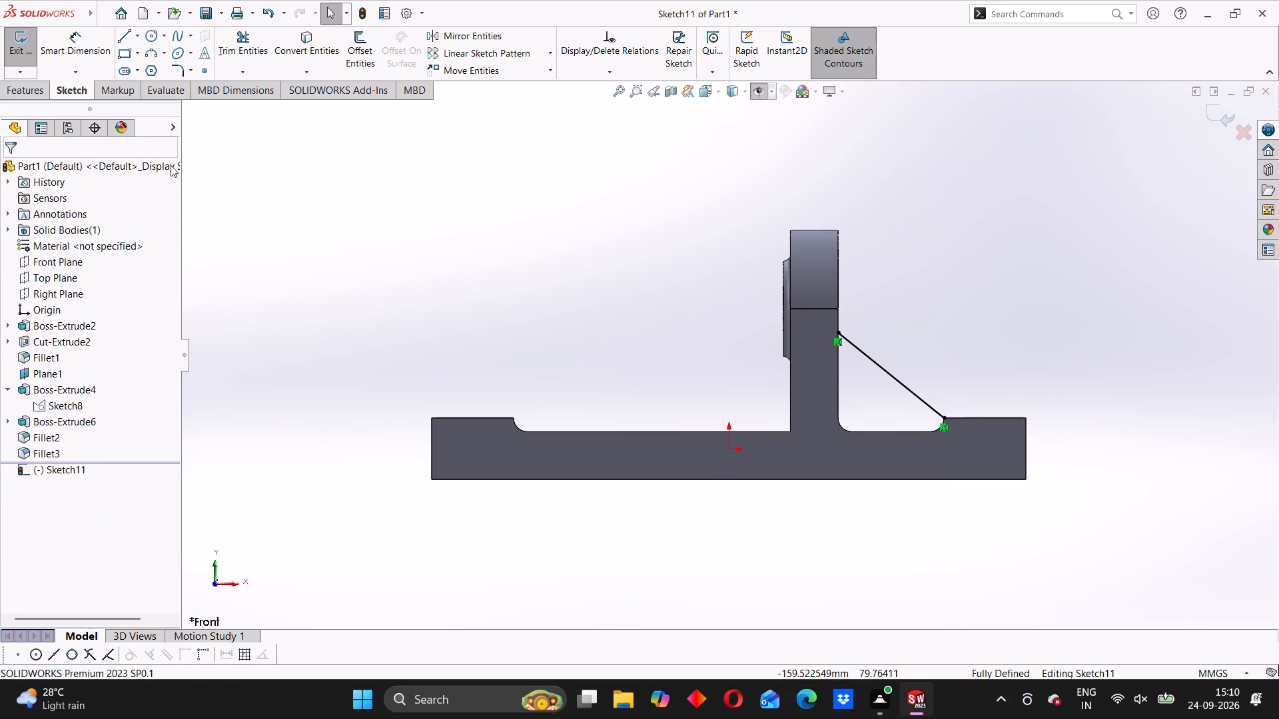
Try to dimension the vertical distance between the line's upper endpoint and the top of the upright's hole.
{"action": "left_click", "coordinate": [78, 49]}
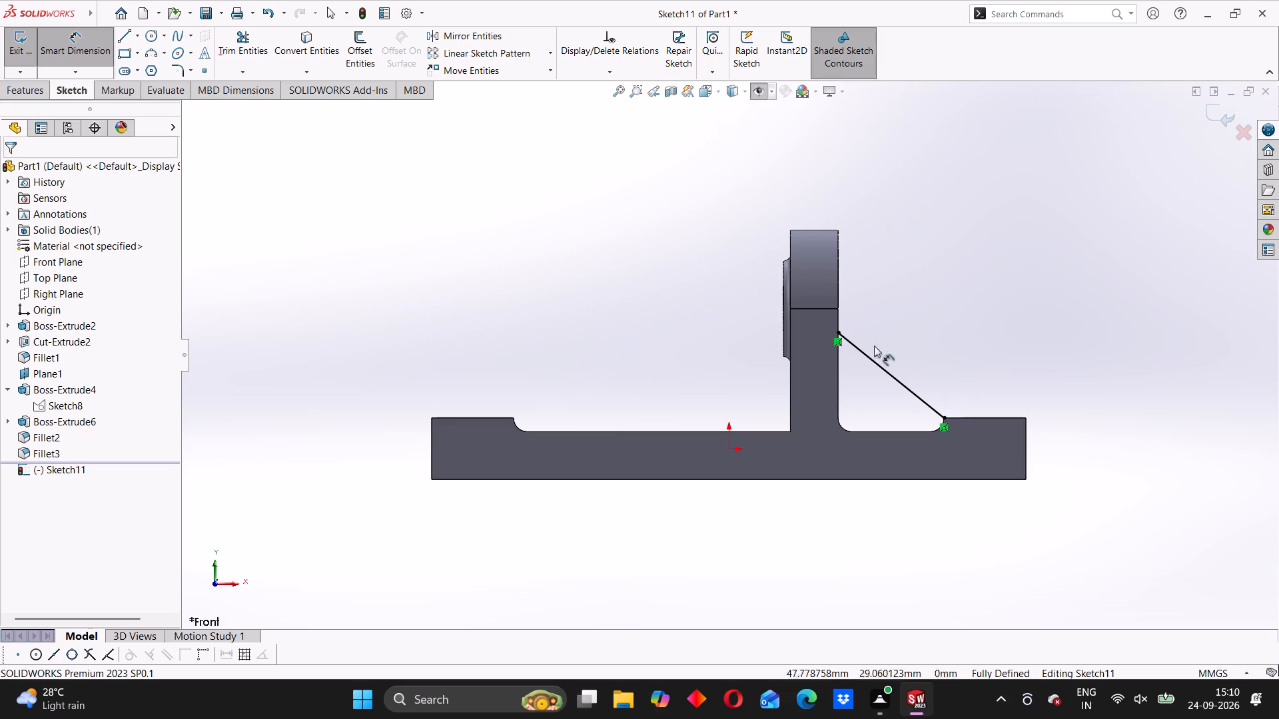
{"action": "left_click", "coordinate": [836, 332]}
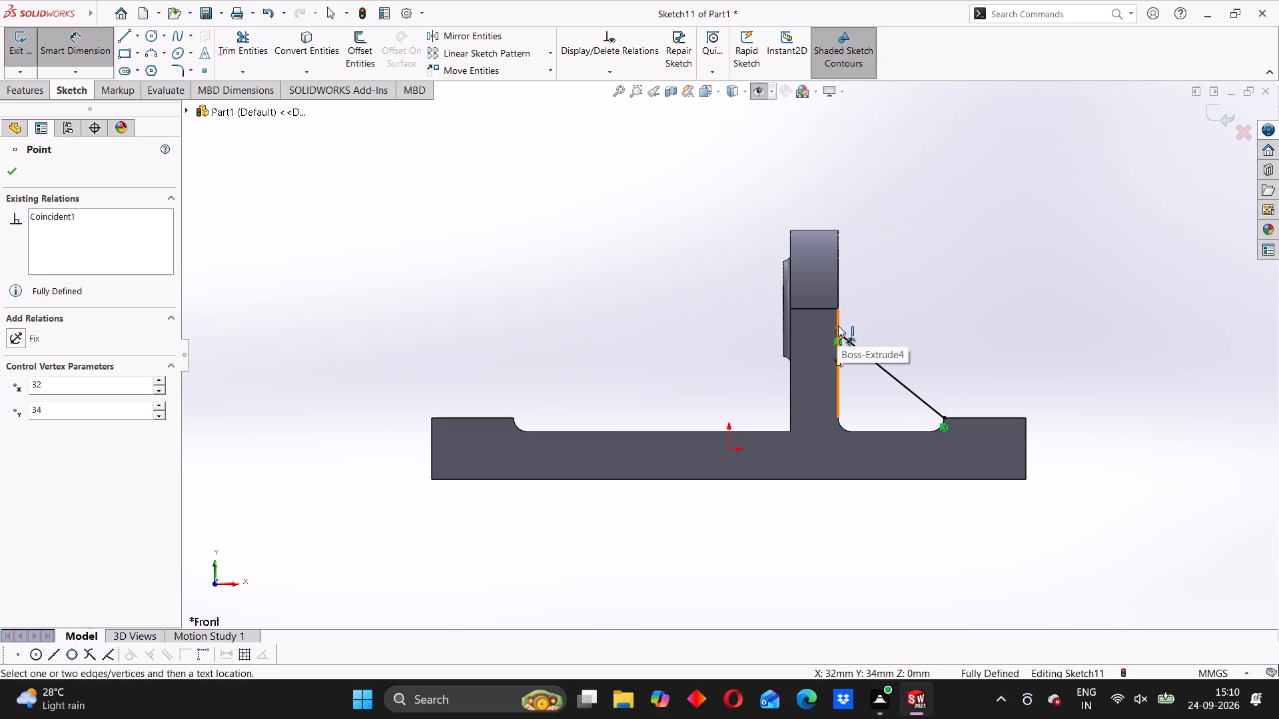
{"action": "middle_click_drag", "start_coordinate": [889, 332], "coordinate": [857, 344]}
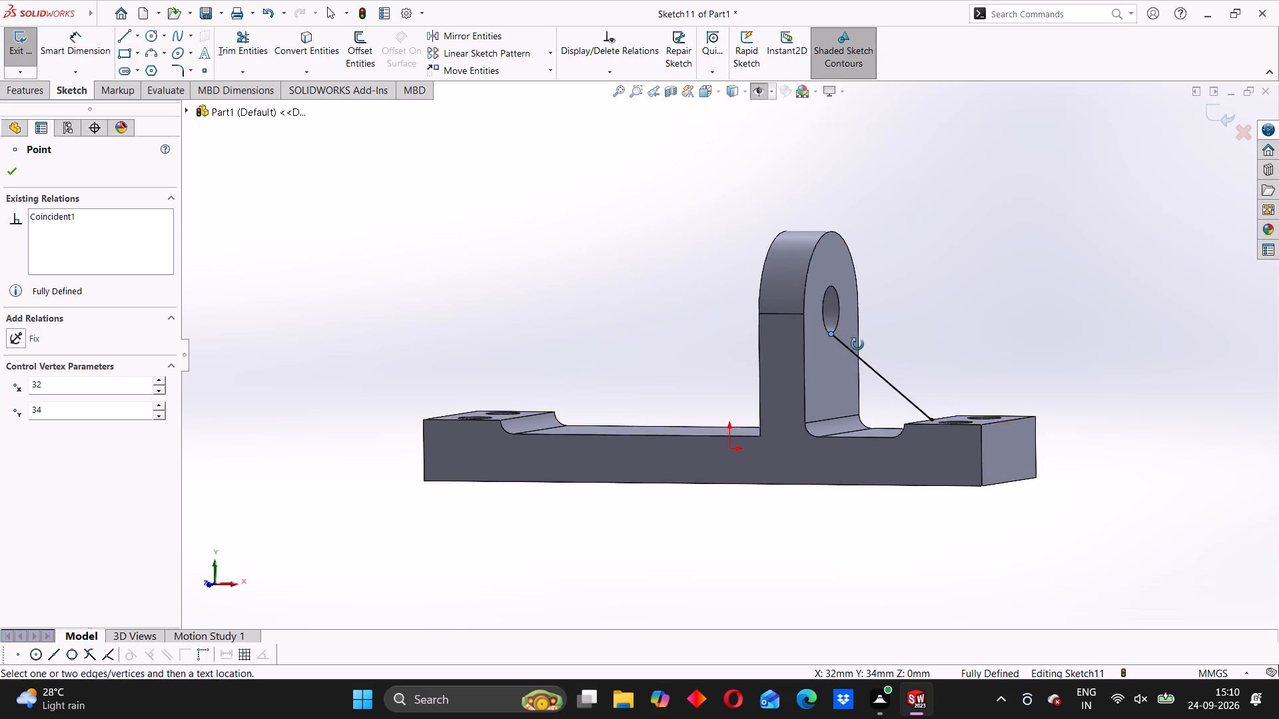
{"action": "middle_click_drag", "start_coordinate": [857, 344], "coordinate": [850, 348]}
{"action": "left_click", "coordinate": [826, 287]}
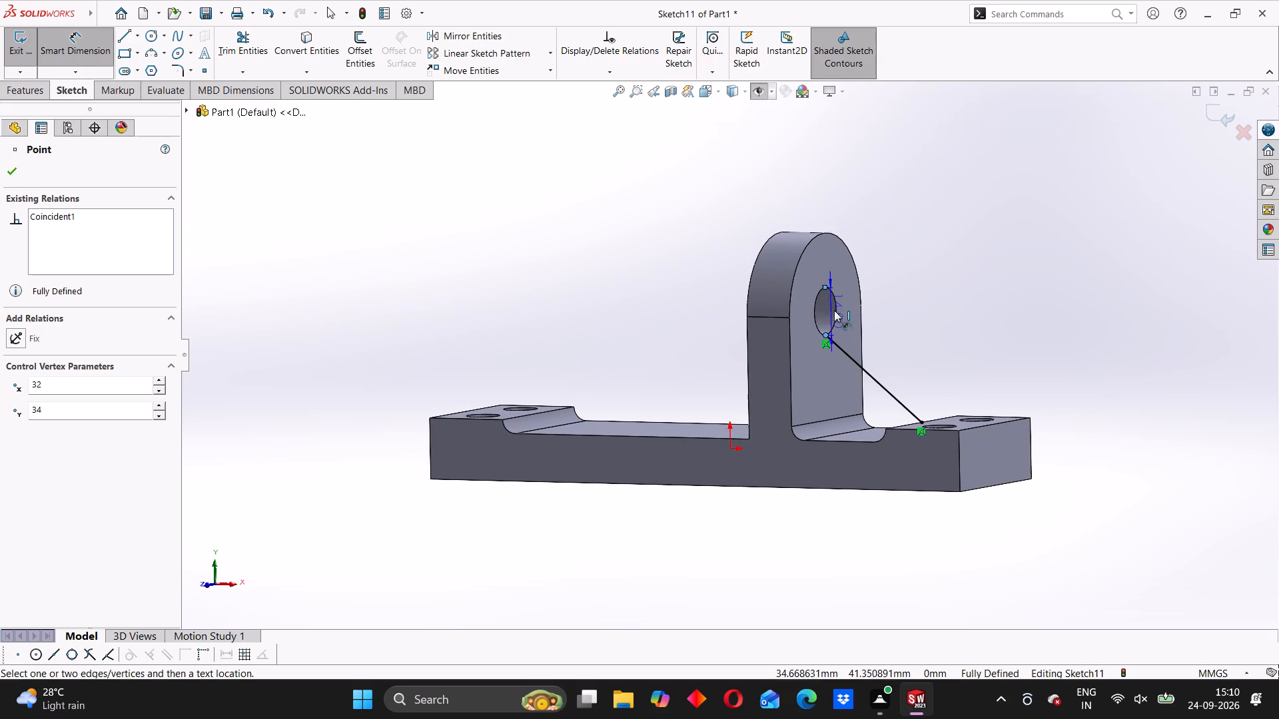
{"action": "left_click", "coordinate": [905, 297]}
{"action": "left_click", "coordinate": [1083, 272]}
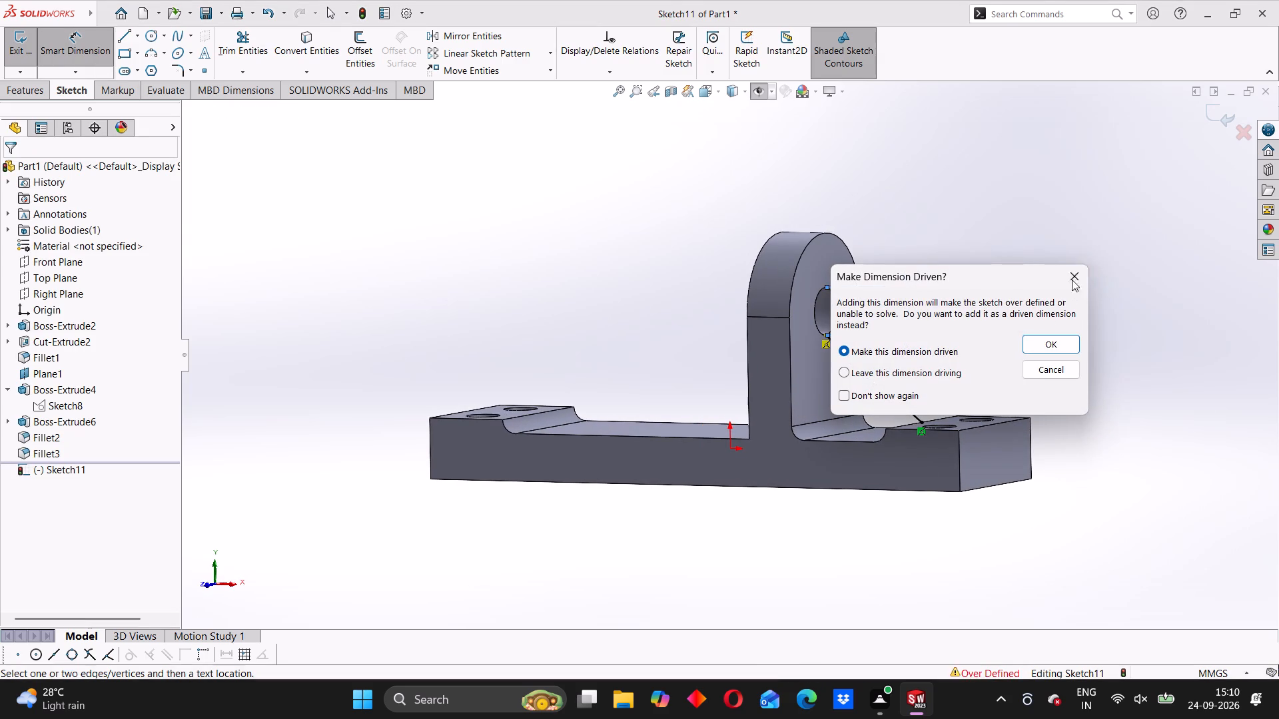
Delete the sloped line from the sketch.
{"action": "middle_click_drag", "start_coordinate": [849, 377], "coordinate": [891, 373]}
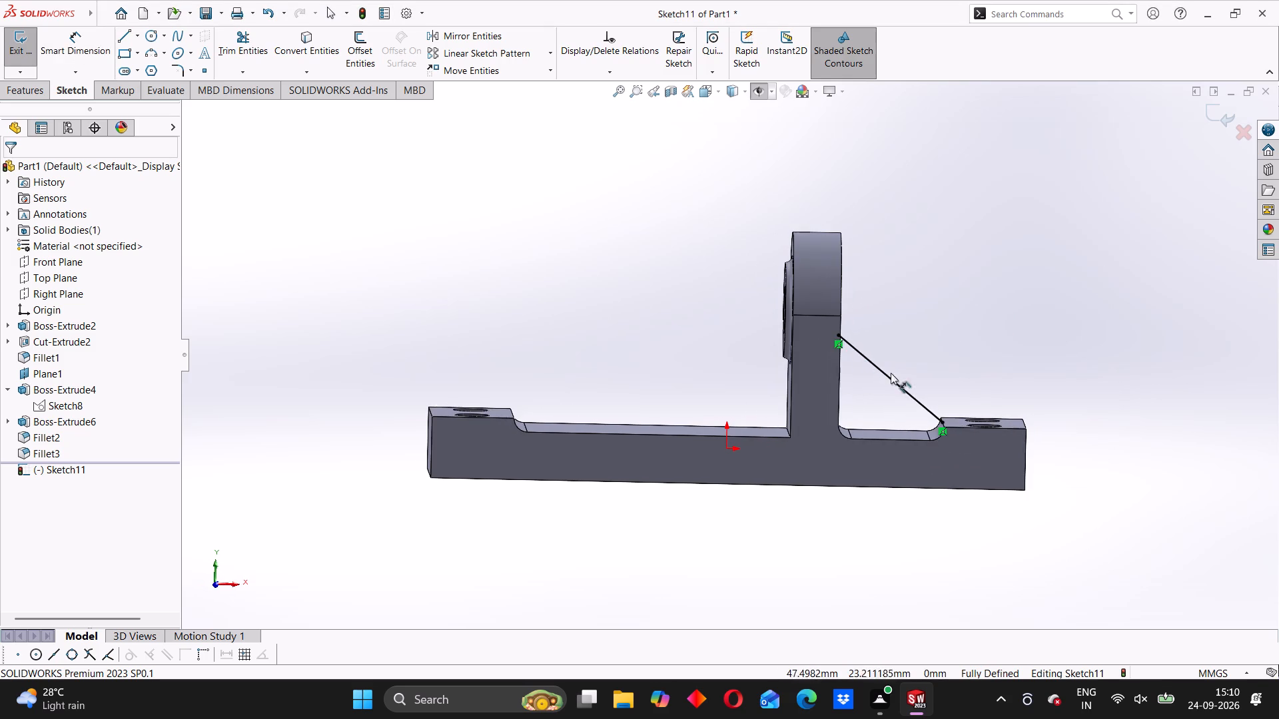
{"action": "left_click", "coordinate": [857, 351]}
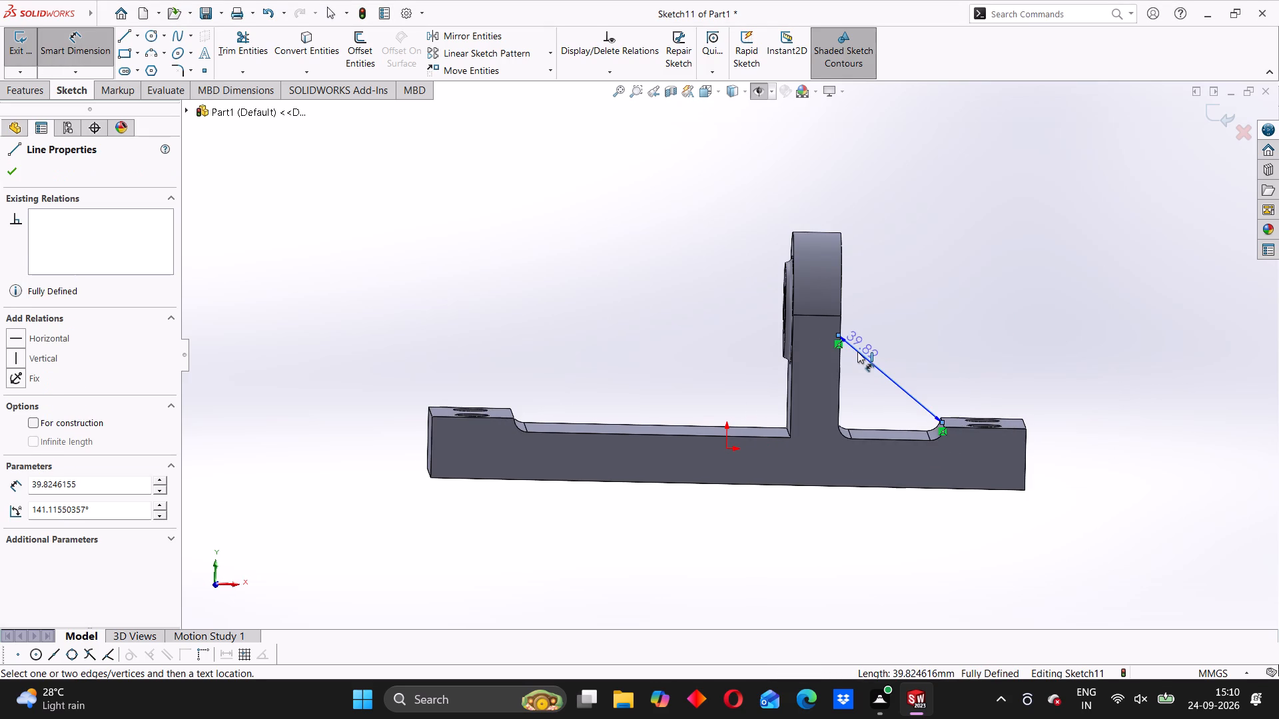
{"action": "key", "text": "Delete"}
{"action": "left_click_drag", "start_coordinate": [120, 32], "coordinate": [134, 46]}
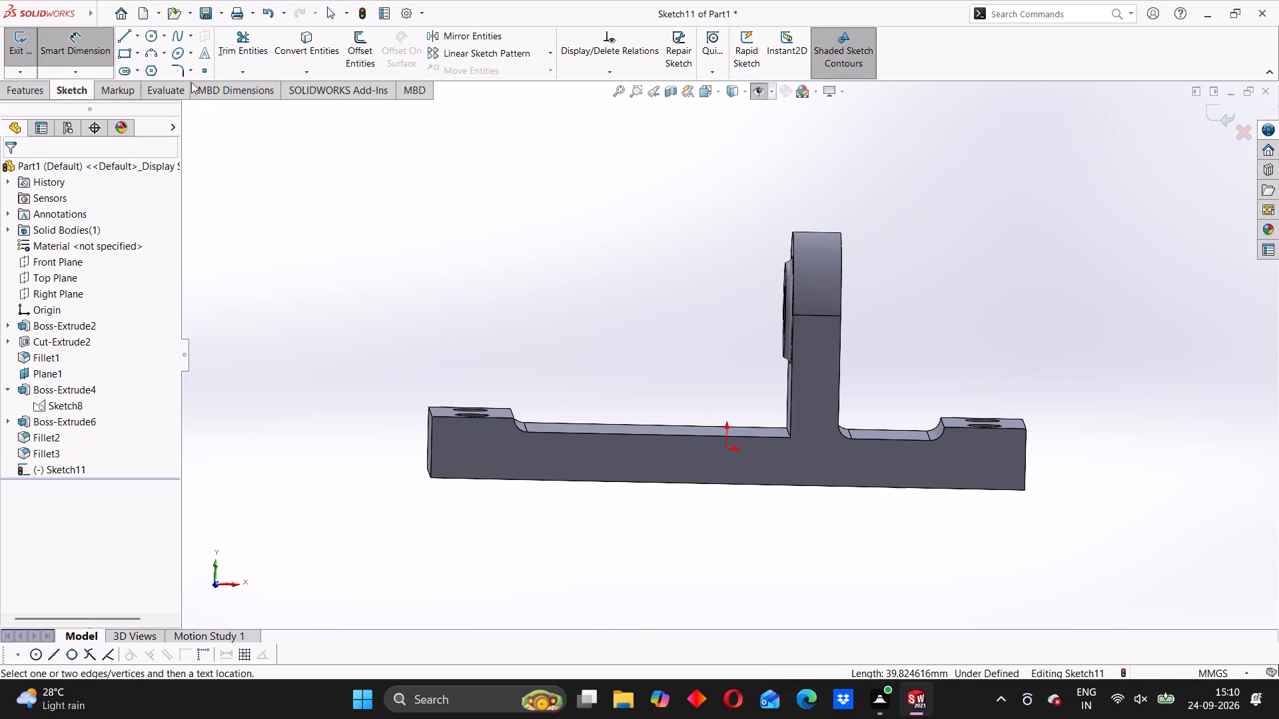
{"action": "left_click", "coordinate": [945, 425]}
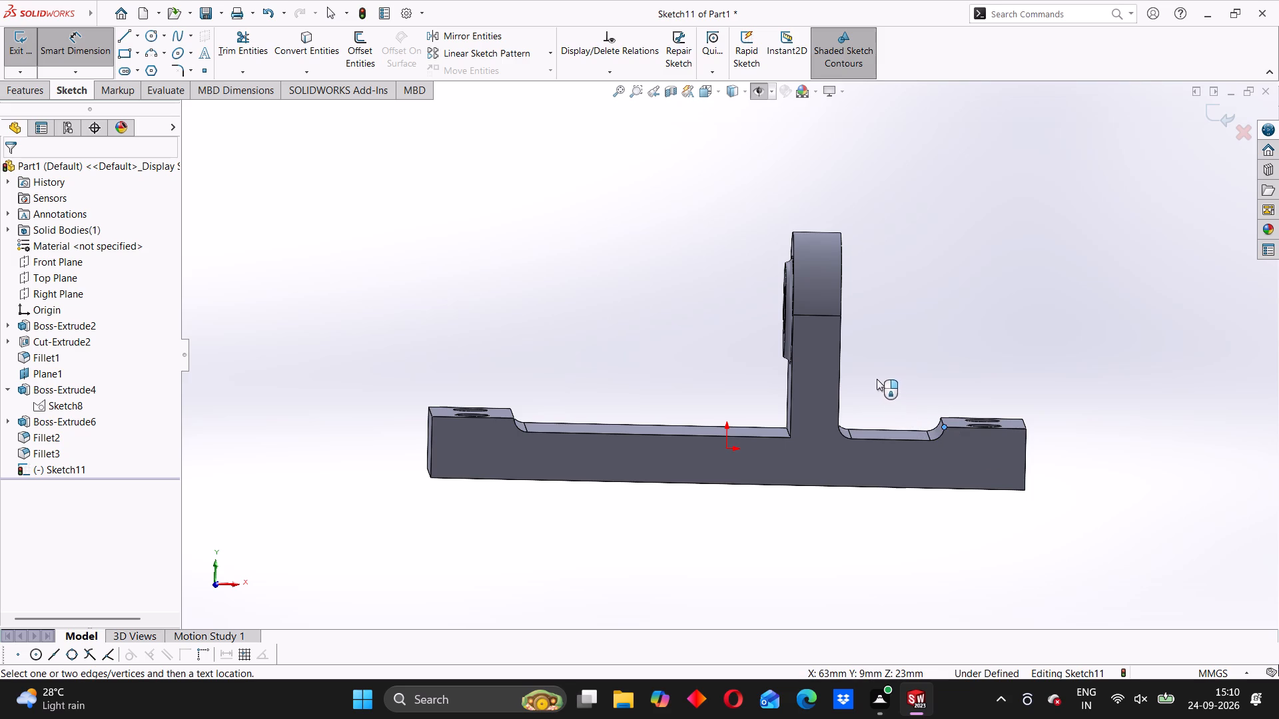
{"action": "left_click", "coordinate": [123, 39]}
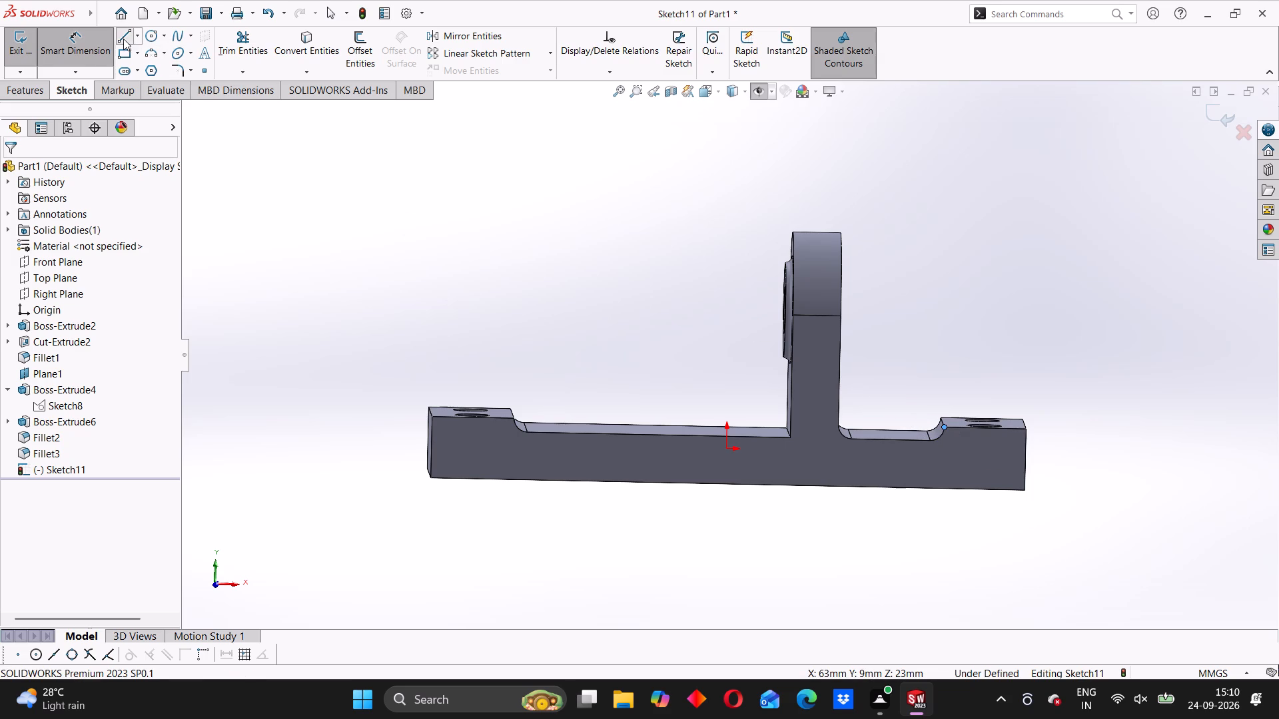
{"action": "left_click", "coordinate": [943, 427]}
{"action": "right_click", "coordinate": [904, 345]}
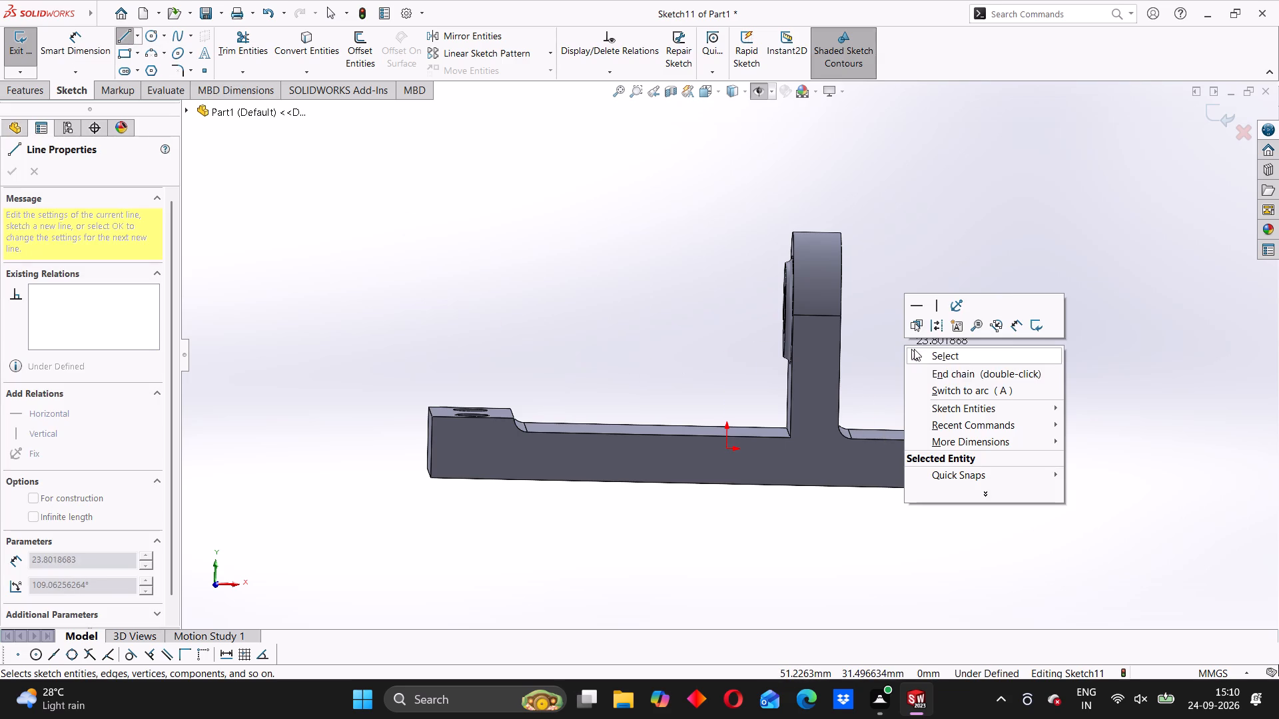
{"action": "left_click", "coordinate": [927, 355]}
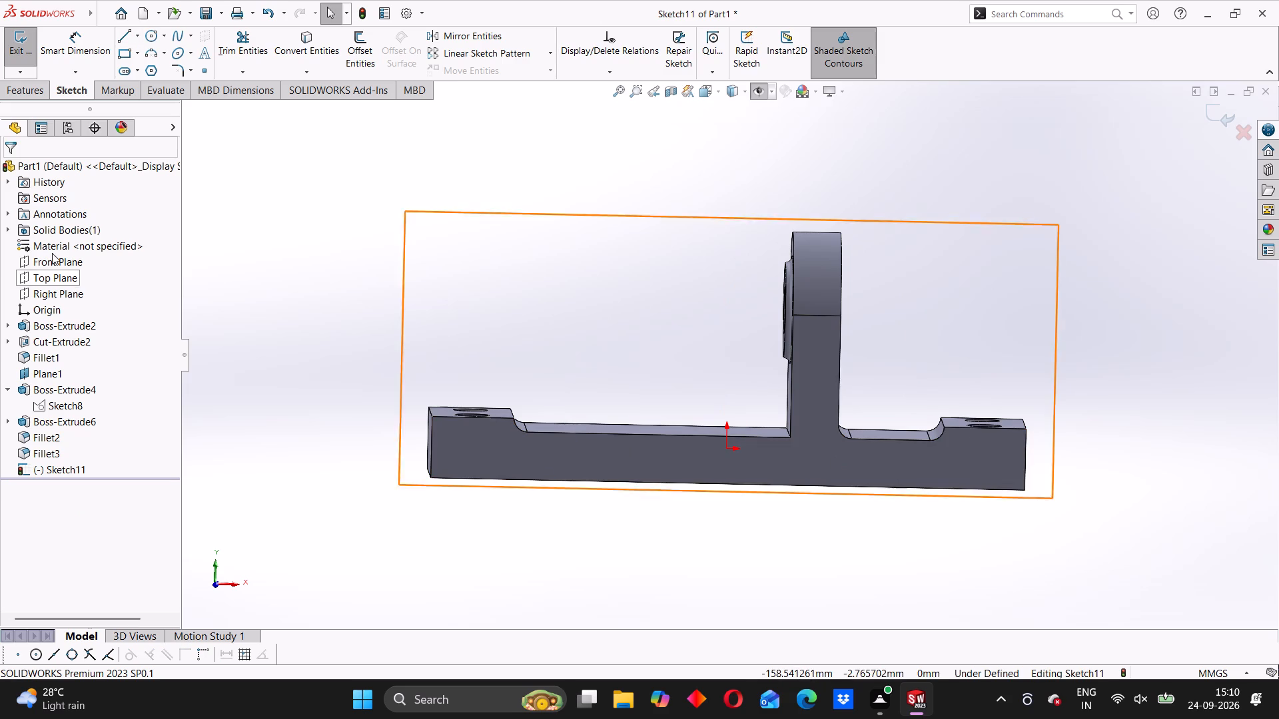
Sketch a sloped line about 36.5 mm long from the raised end pad's inner top corner to the upright's face, below the hole.
{"action": "left_click", "coordinate": [723, 91]}
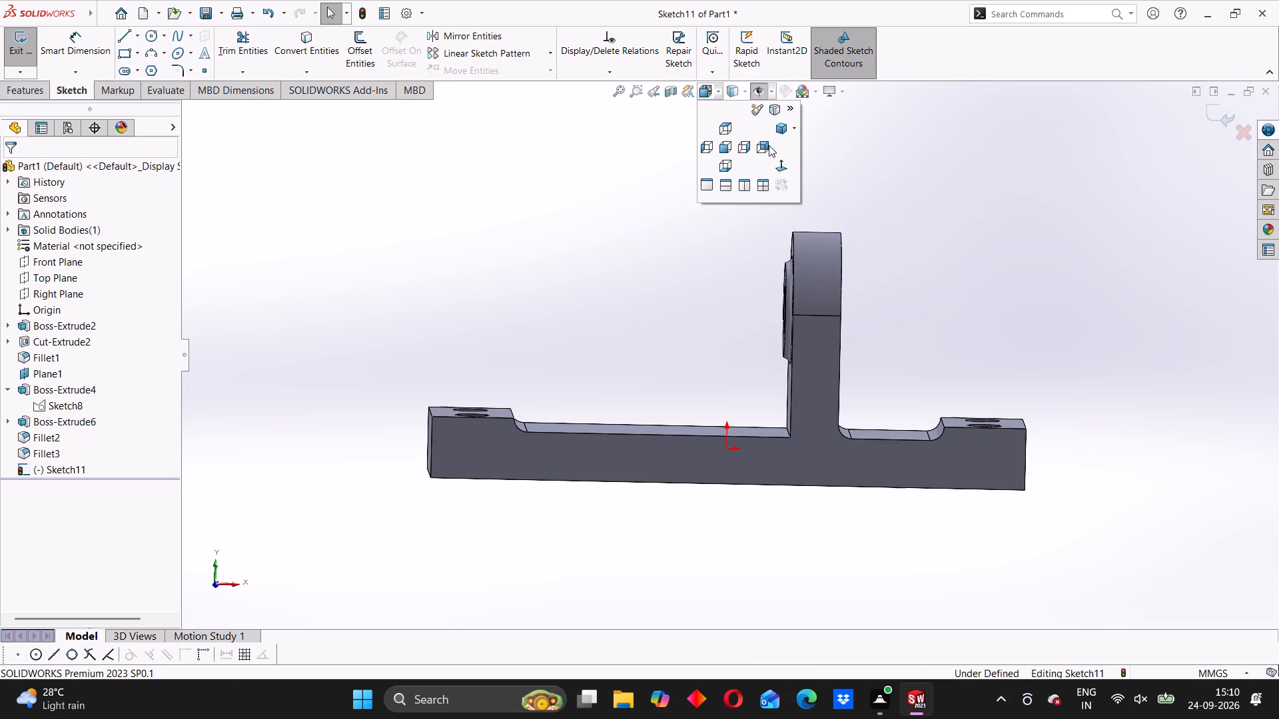
{"action": "left_click", "coordinate": [777, 166]}
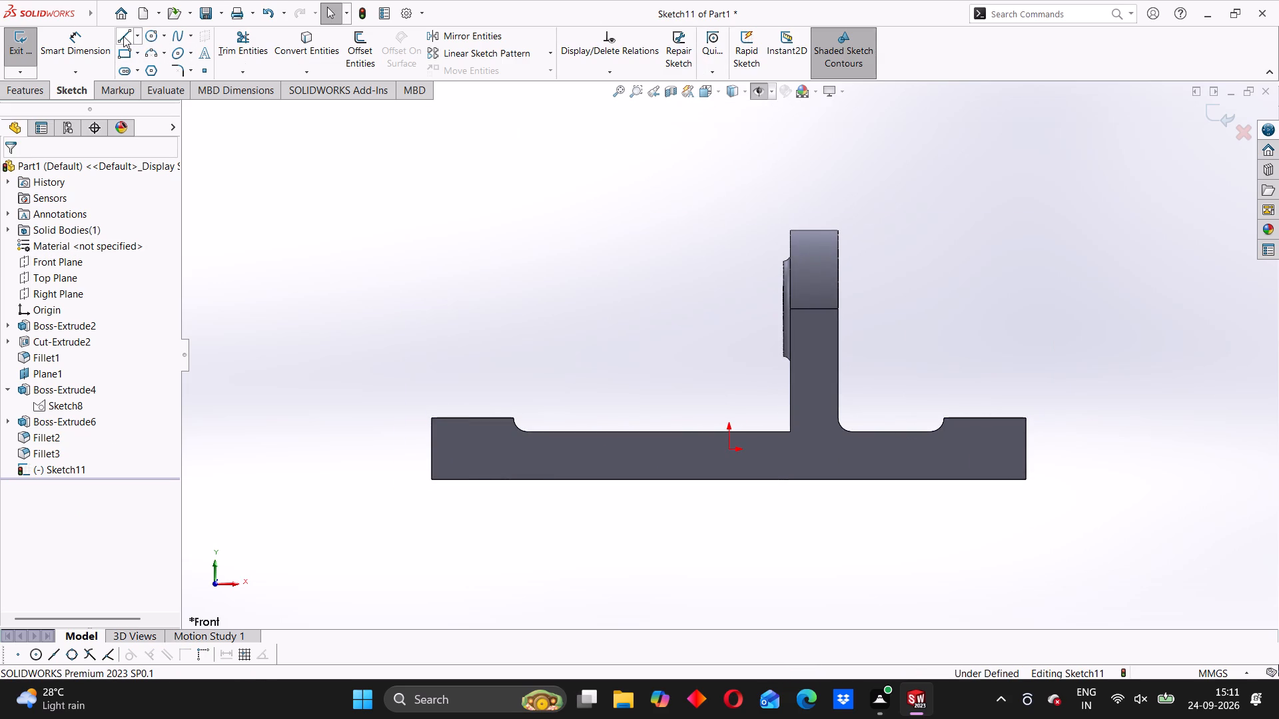
{"action": "left_click", "coordinate": [123, 36]}
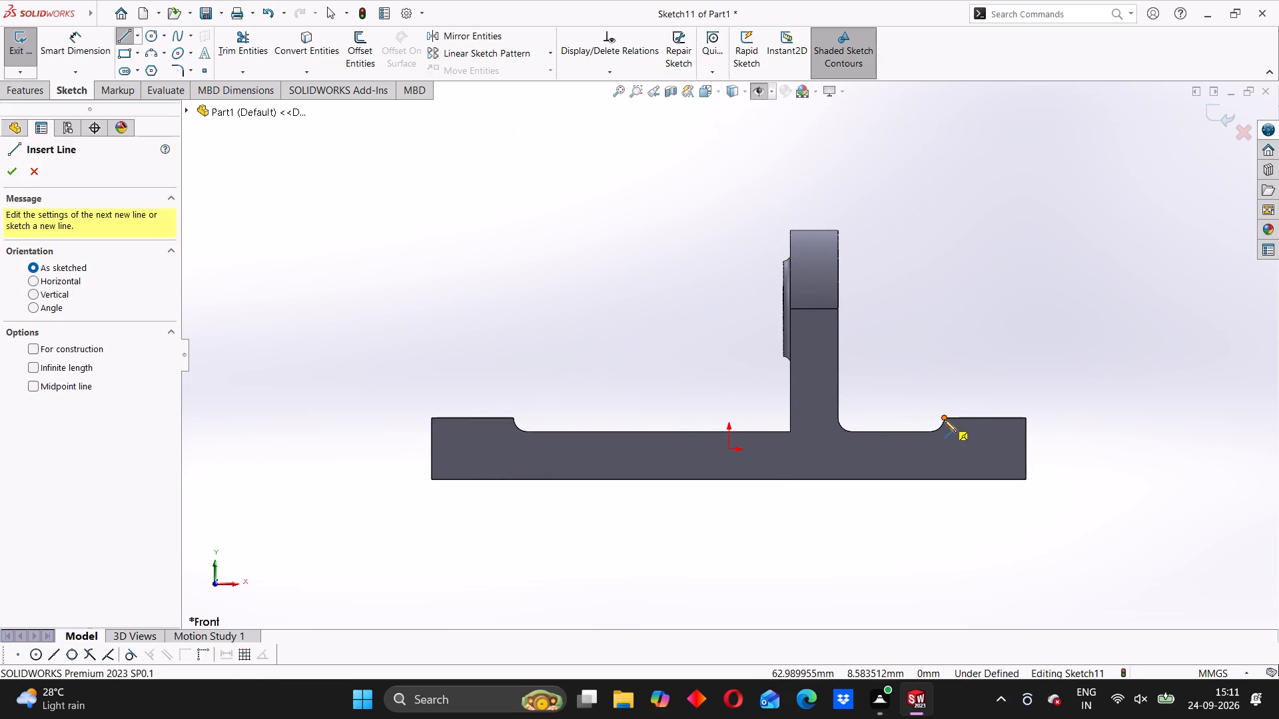
{"action": "left_click", "coordinate": [944, 419]}
{"action": "left_click", "coordinate": [837, 352]}
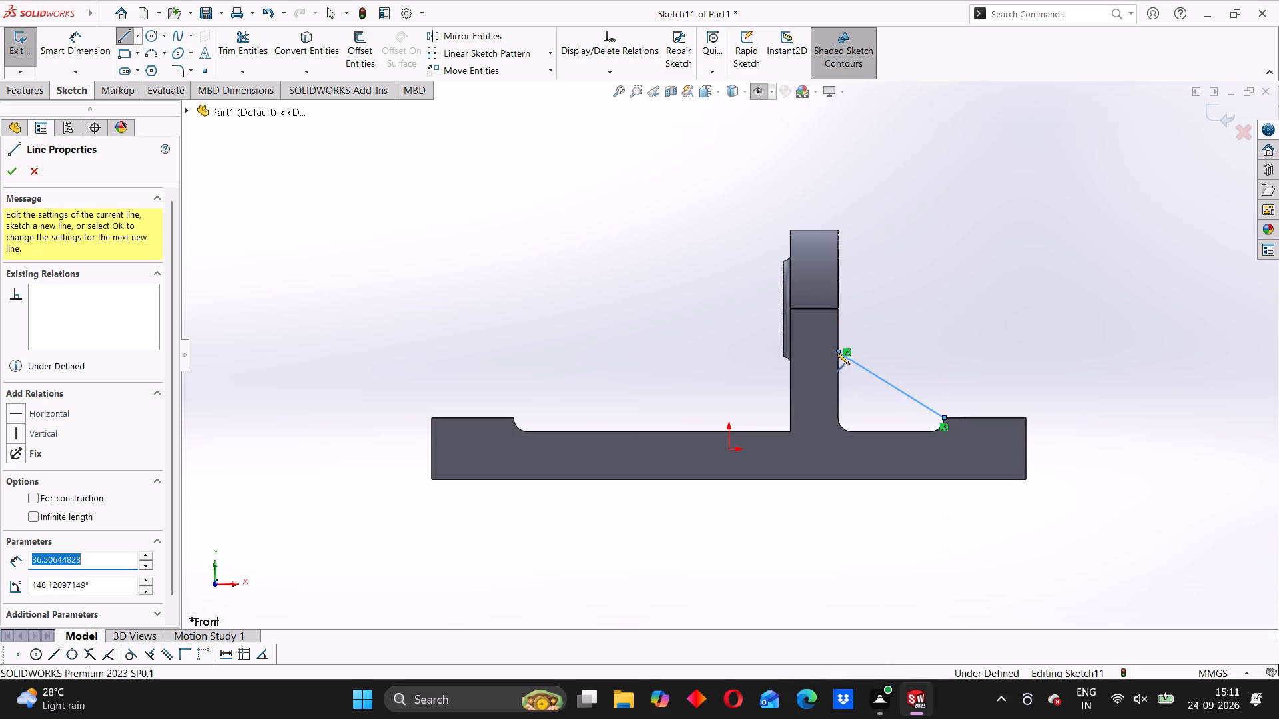
{"action": "middle_click_drag", "start_coordinate": [910, 348], "coordinate": [886, 361]}
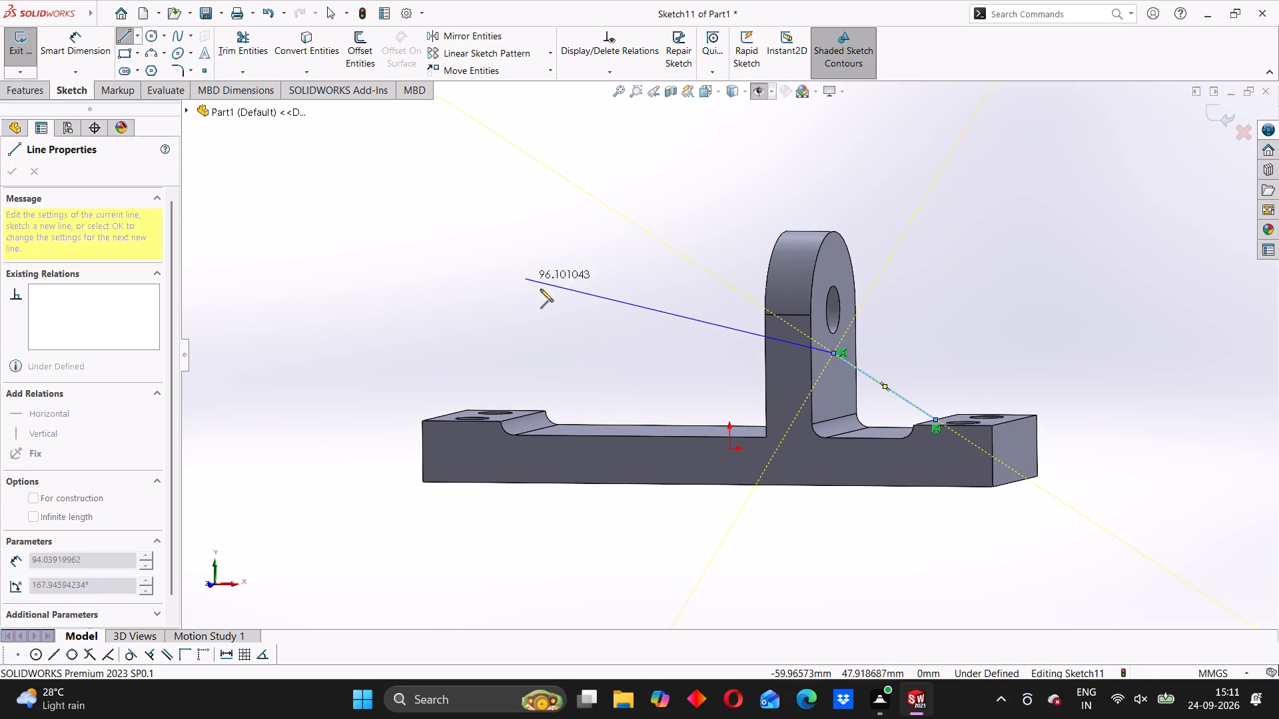
Dimension the vertical distance from the top of the upright's hole to the line's upper endpoint as 19 mm.
{"action": "left_click", "coordinate": [79, 49]}
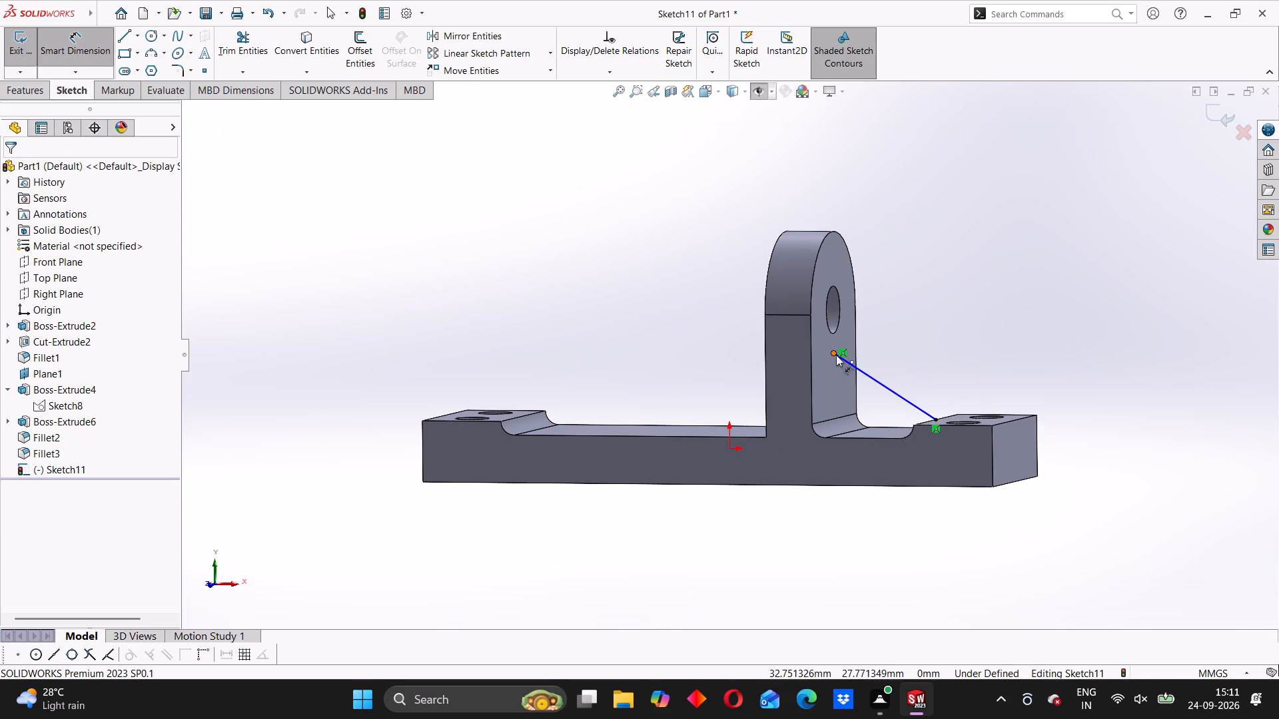
{"action": "left_click", "coordinate": [836, 354]}
{"action": "left_click", "coordinate": [833, 286]}
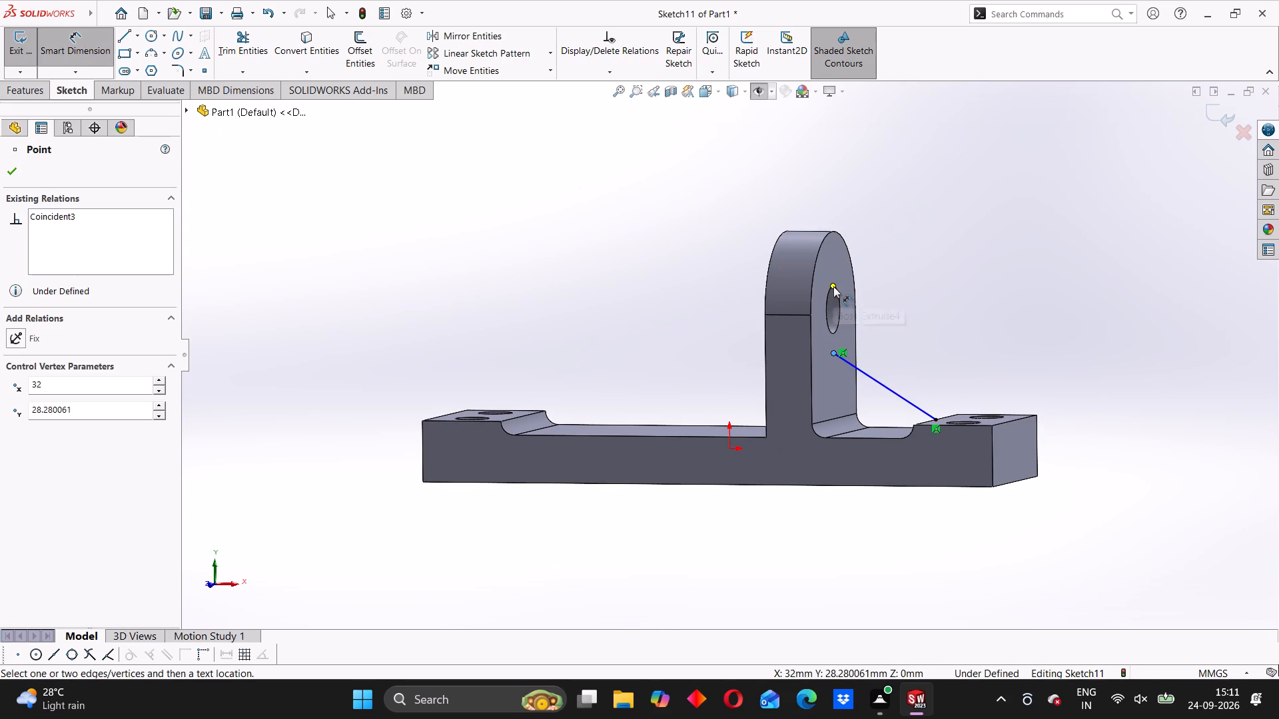
{"action": "left_click", "coordinate": [891, 296]}
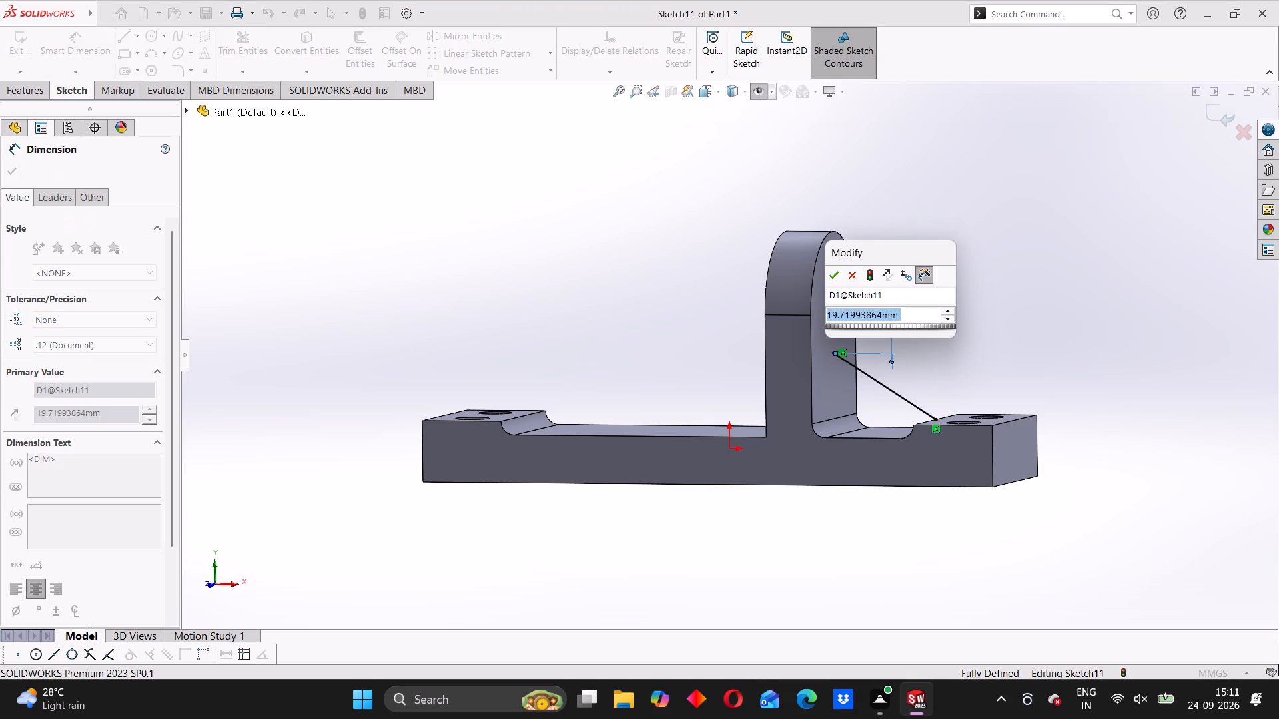
{"action": "type", "text": "19"}
{"action": "key", "text": "Return"}
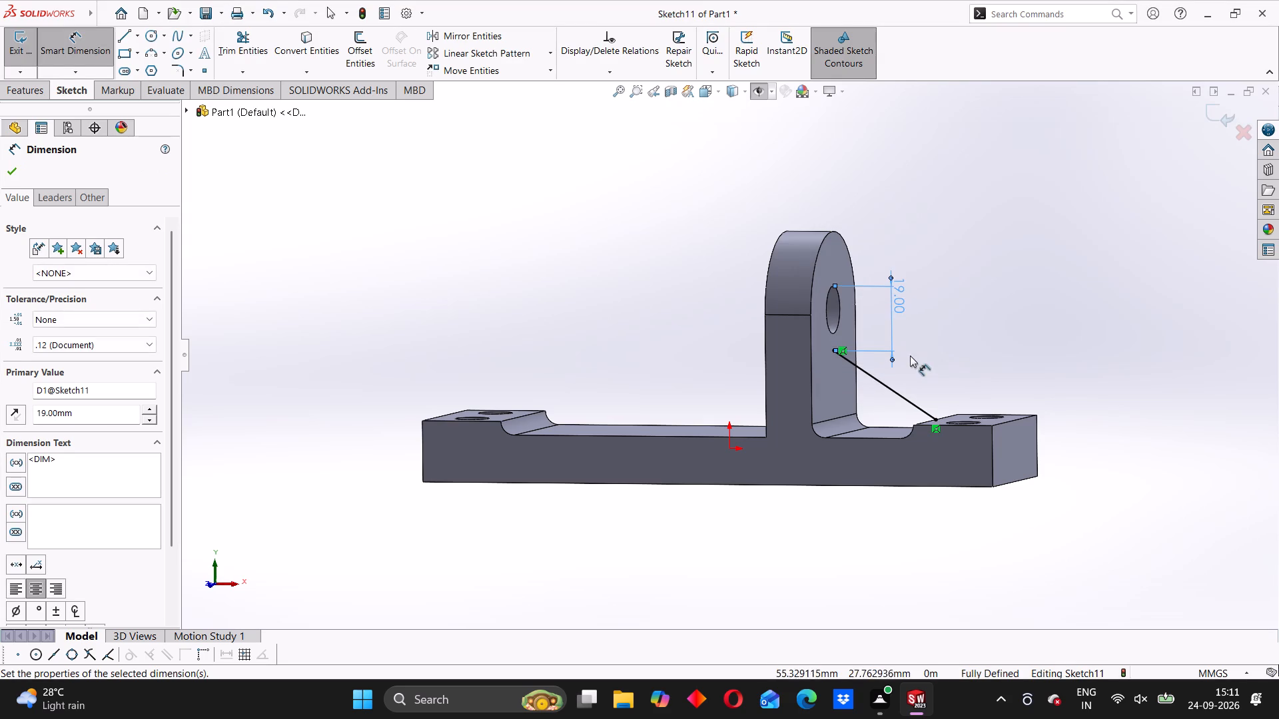
Examine the dimensioned sloped line between the upright and the raised end pad from several angles.
{"action": "middle_click_drag", "start_coordinate": [909, 356], "coordinate": [947, 351]}
{"action": "scroll", "coordinate": [913, 361], "scroll_direction": "down", "scroll_amount": 1}
{"action": "scroll", "coordinate": [903, 364], "scroll_direction": "up", "scroll_amount": 1}
{"action": "left_click", "coordinate": [909, 354]}
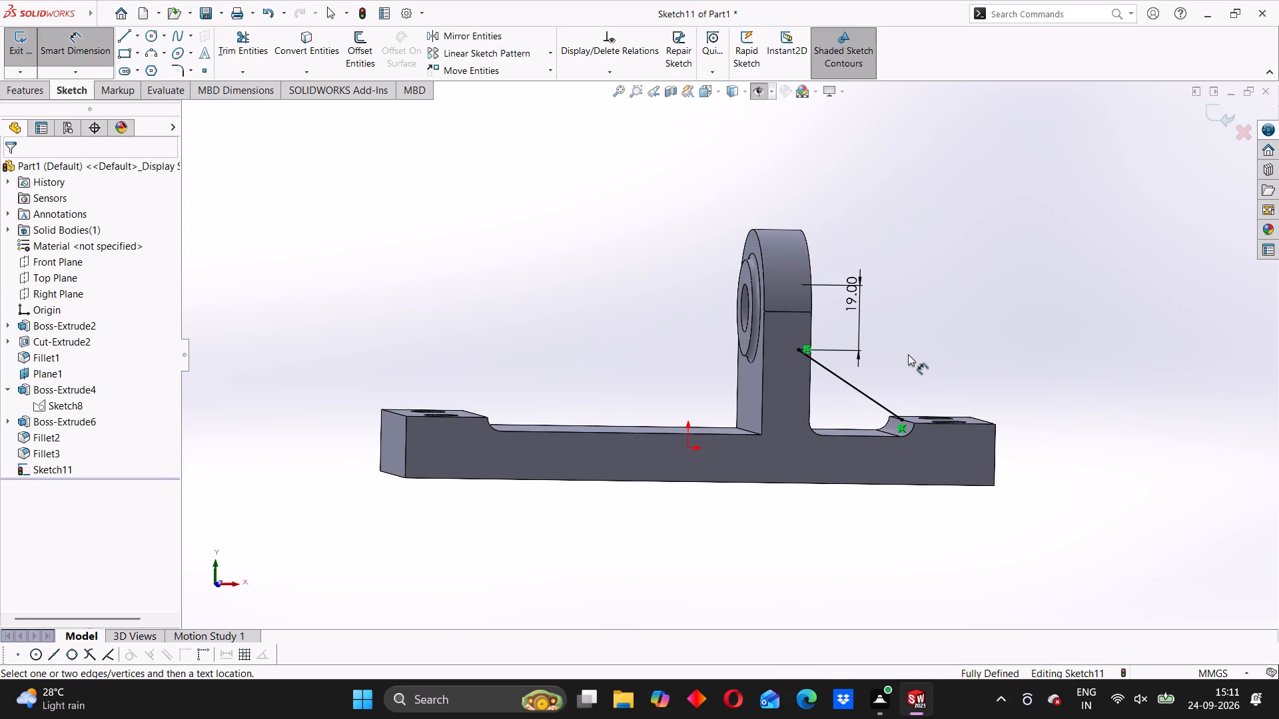
{"action": "middle_click_drag", "start_coordinate": [898, 361], "coordinate": [889, 362]}
{"action": "middle_click_drag", "start_coordinate": [875, 368], "coordinate": [869, 370]}
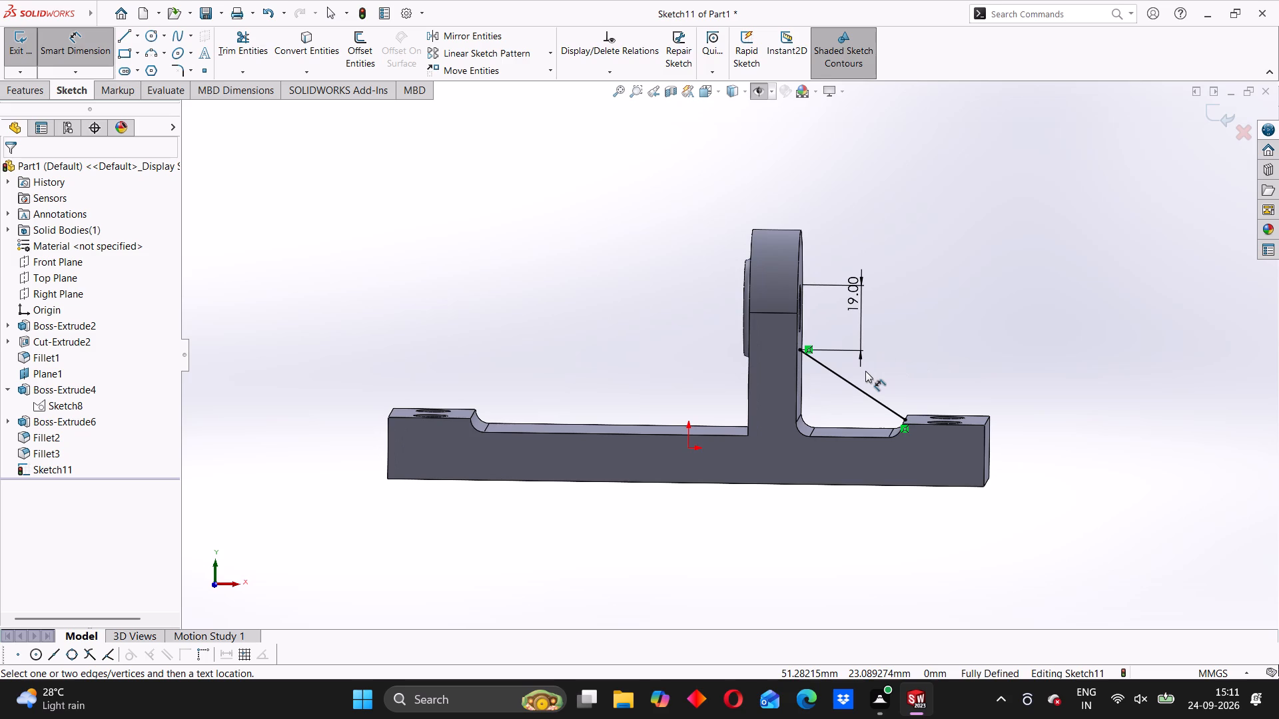
{"action": "scroll", "coordinate": [861, 366], "scroll_direction": "down", "scroll_amount": 2}
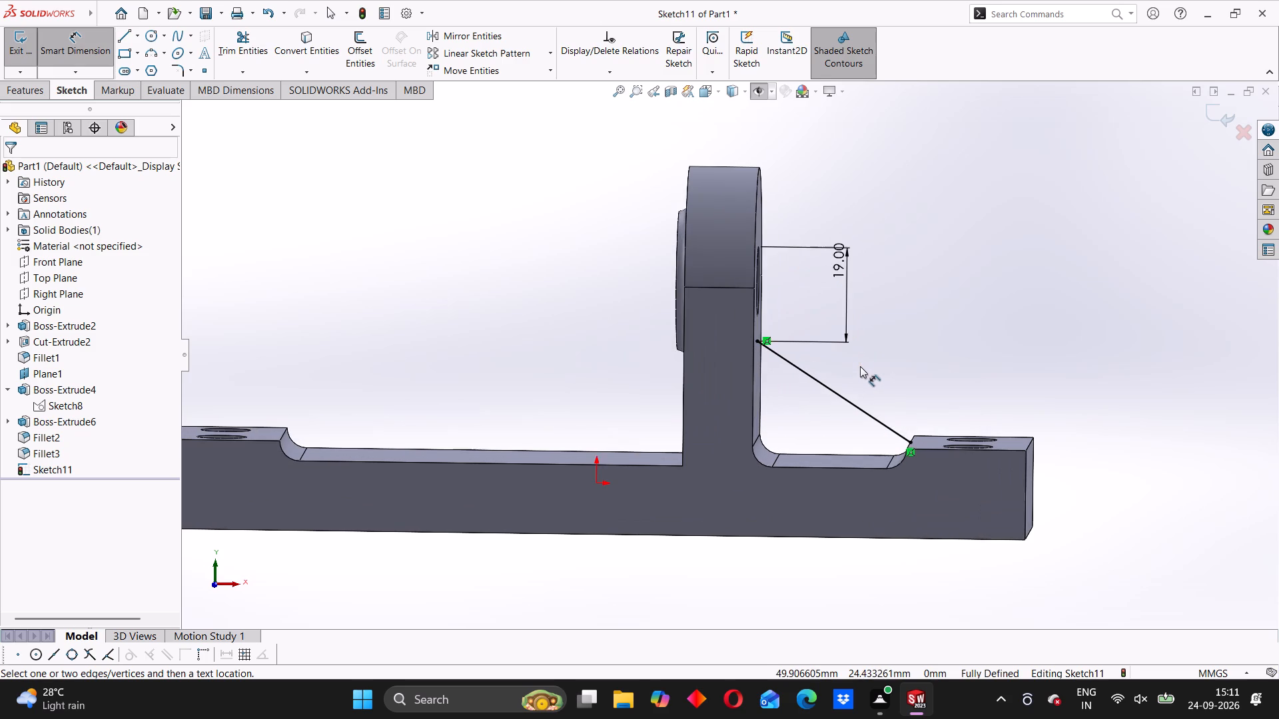
{"action": "middle_click_drag", "start_coordinate": [859, 369], "coordinate": [849, 380]}
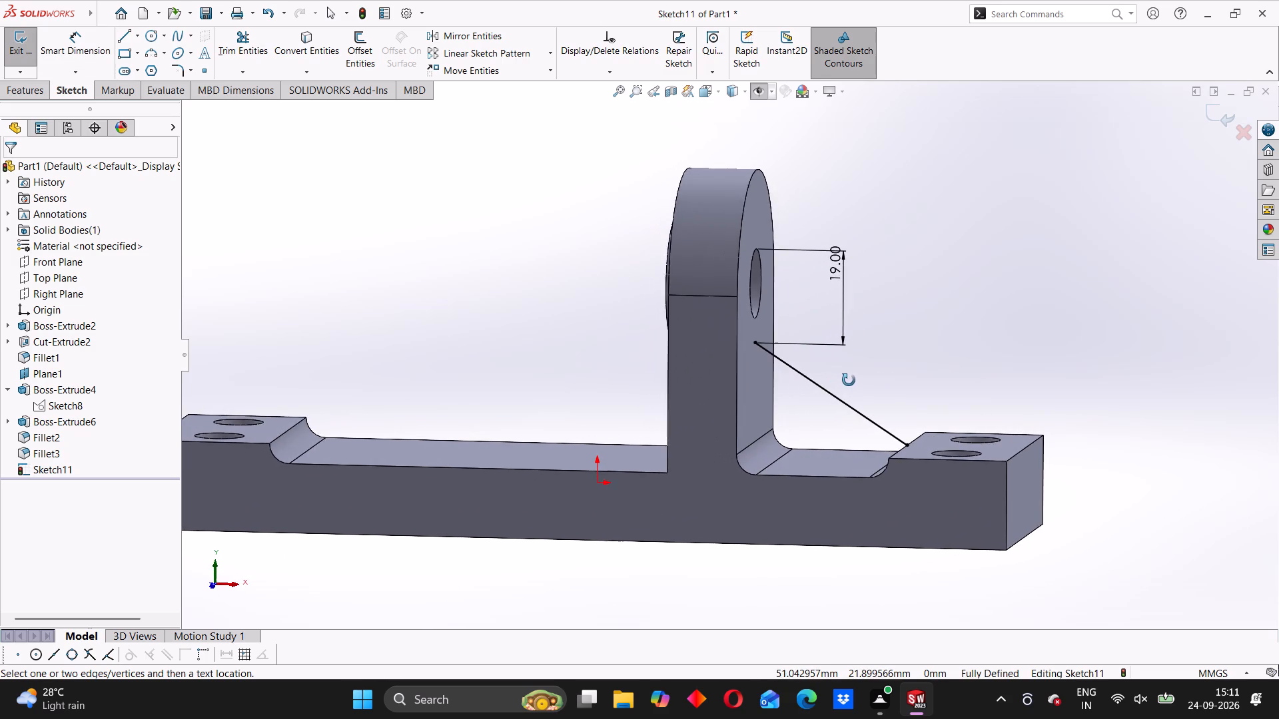
{"action": "middle_click_drag", "start_coordinate": [849, 380], "coordinate": [858, 375]}
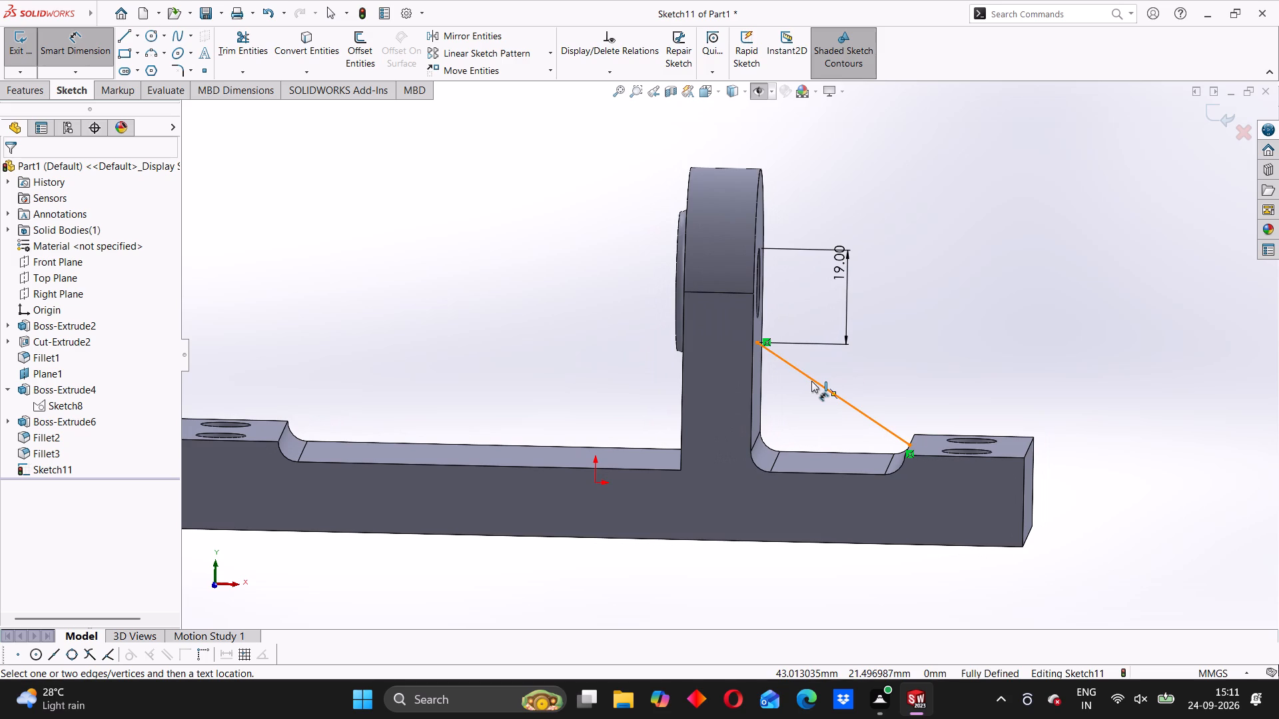
Create a 10 mm thick rib from the sloped line, thickened on both sides, parallel to the sketch, with the material side flipped.
{"action": "scroll", "coordinate": [811, 381], "scroll_direction": "down", "scroll_amount": 1}
{"action": "scroll", "coordinate": [811, 381], "scroll_direction": "up", "scroll_amount": 1}
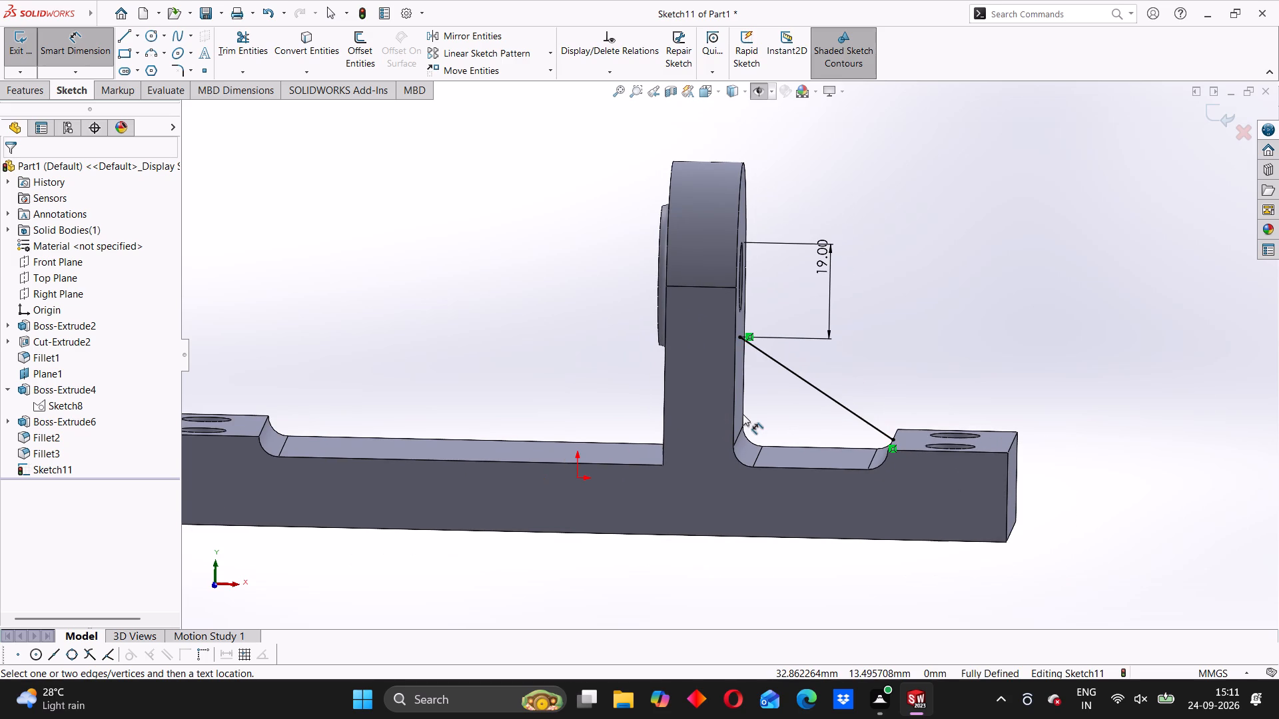
{"action": "left_click", "coordinate": [16, 84]}
{"action": "left_click", "coordinate": [532, 35]}
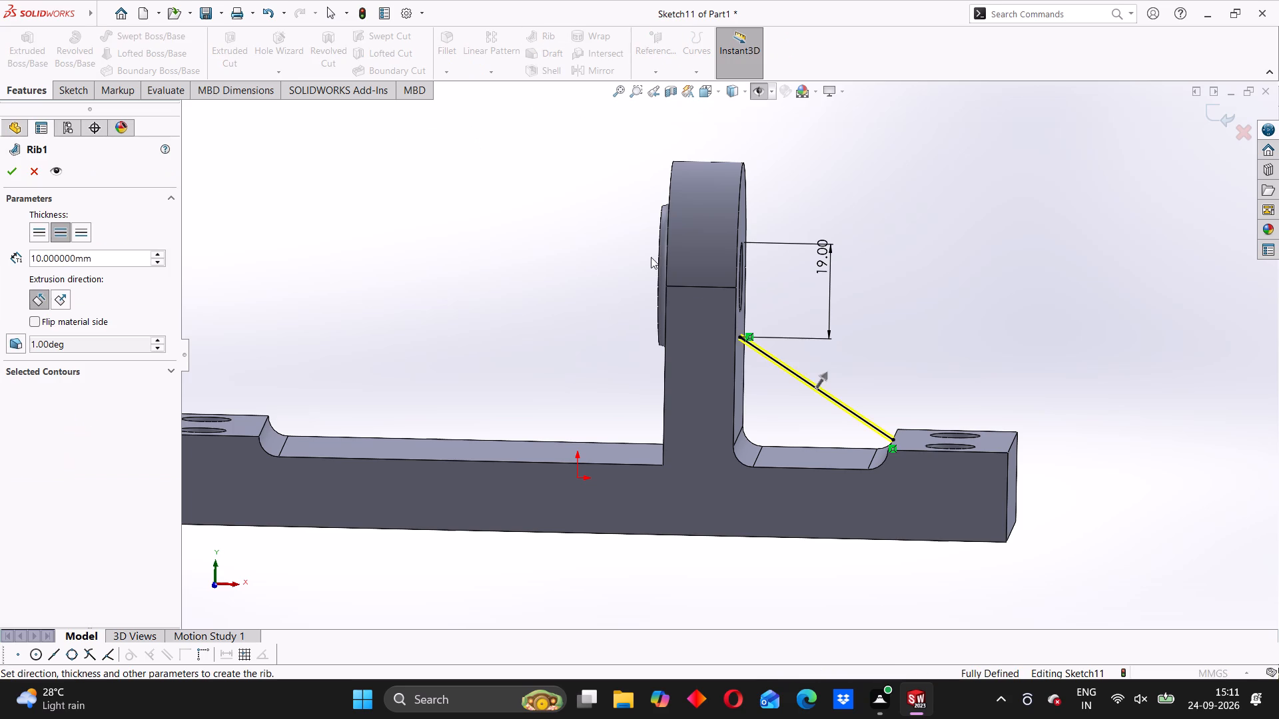
{"action": "middle_click_drag", "start_coordinate": [867, 313], "coordinate": [860, 310]}
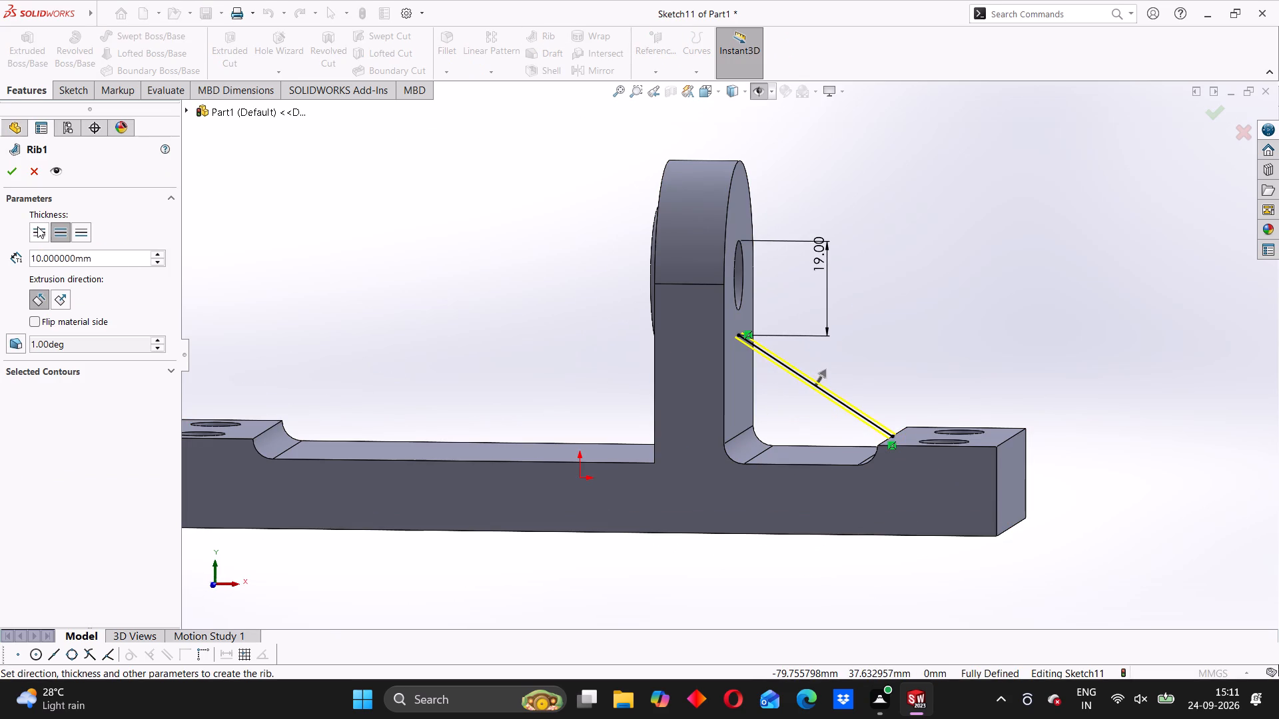
{"action": "left_click", "coordinate": [54, 299]}
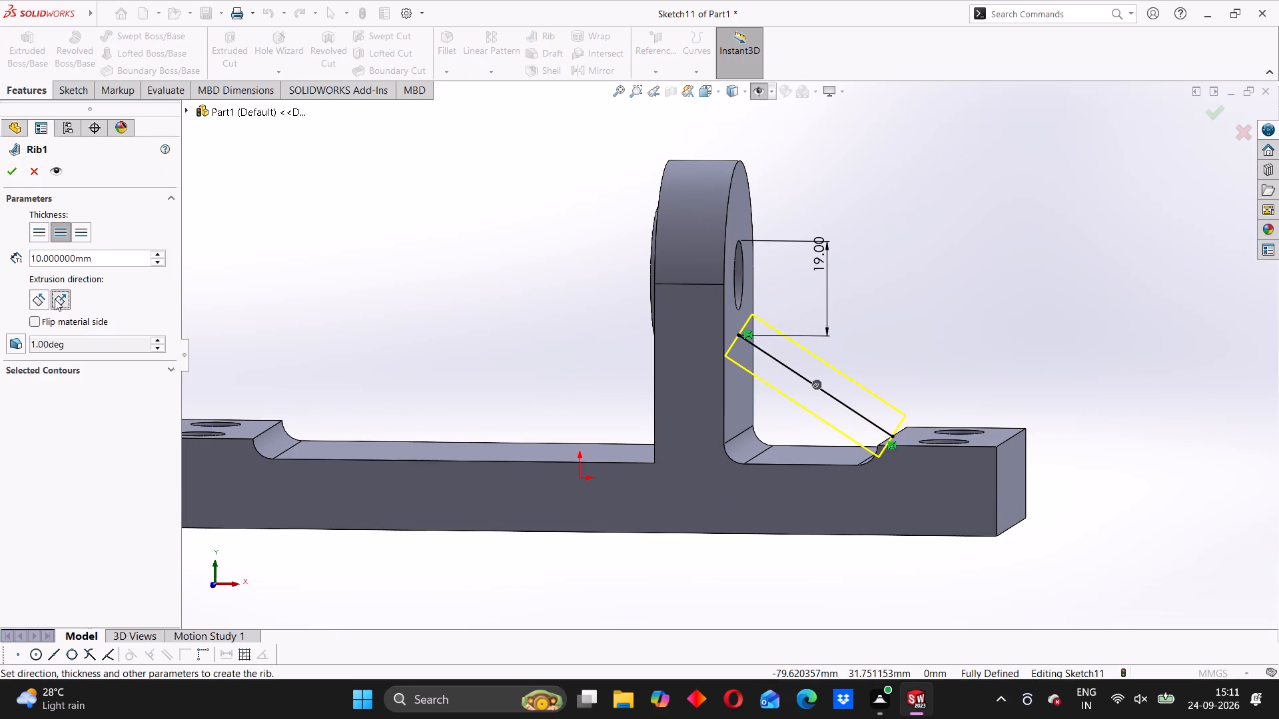
{"action": "middle_click_drag", "start_coordinate": [381, 343], "coordinate": [302, 361]}
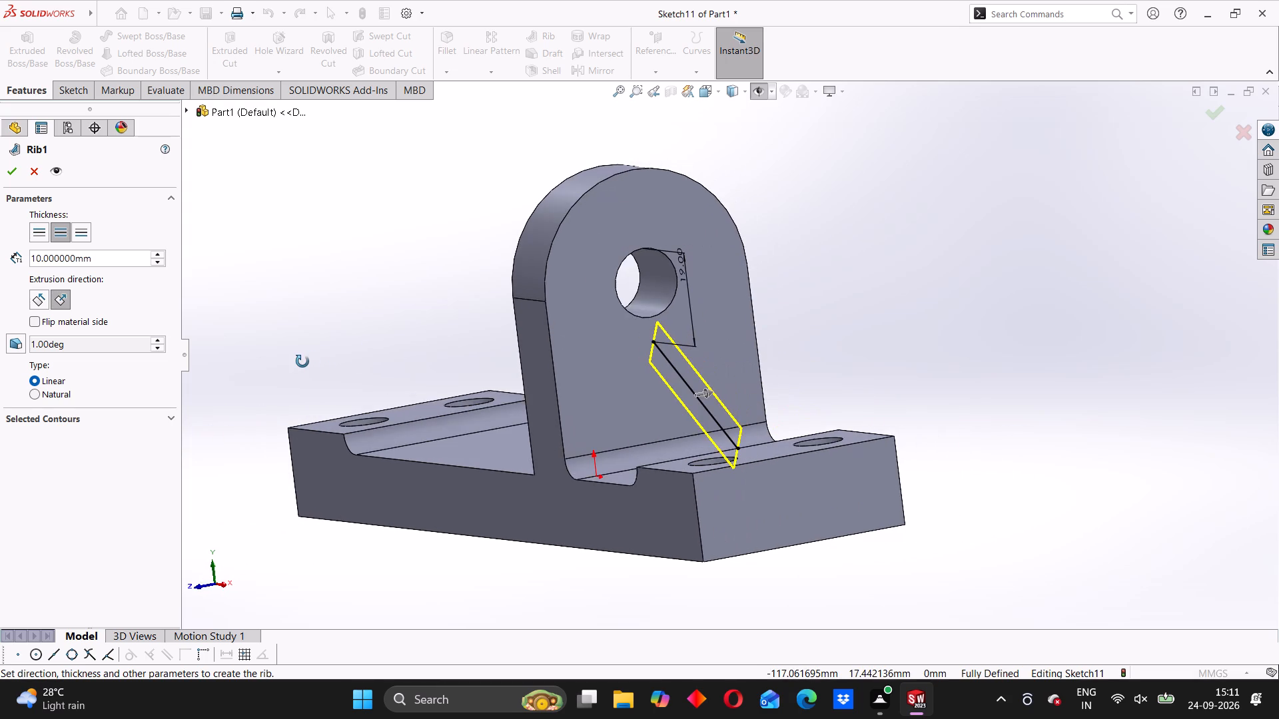
{"action": "middle_click_drag", "start_coordinate": [302, 361], "coordinate": [328, 362]}
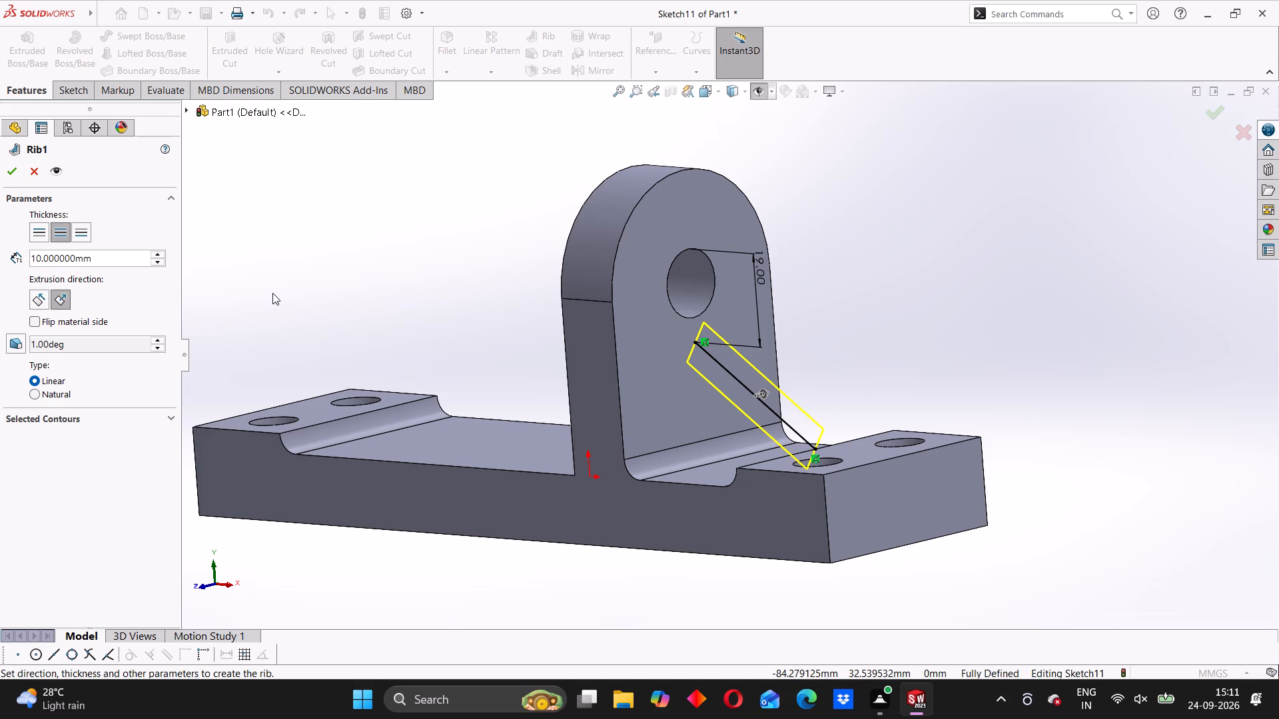
{"action": "left_click", "coordinate": [38, 305]}
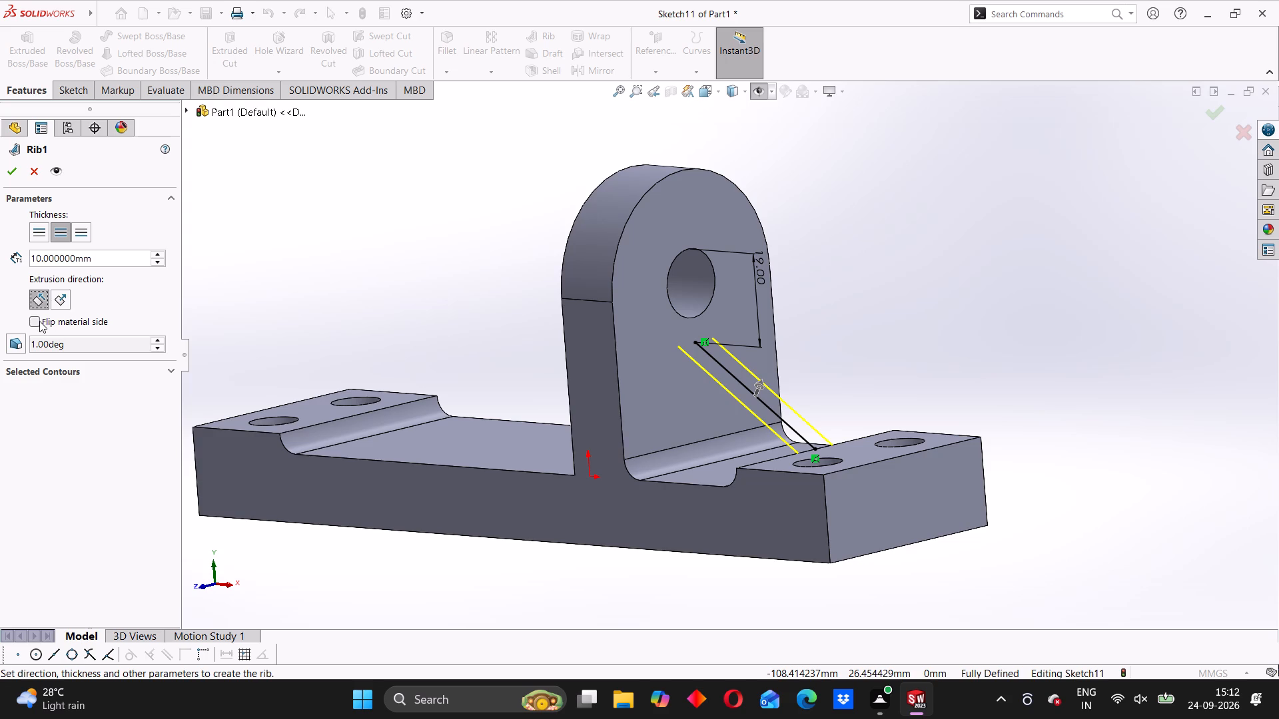
{"action": "left_click", "coordinate": [39, 322]}
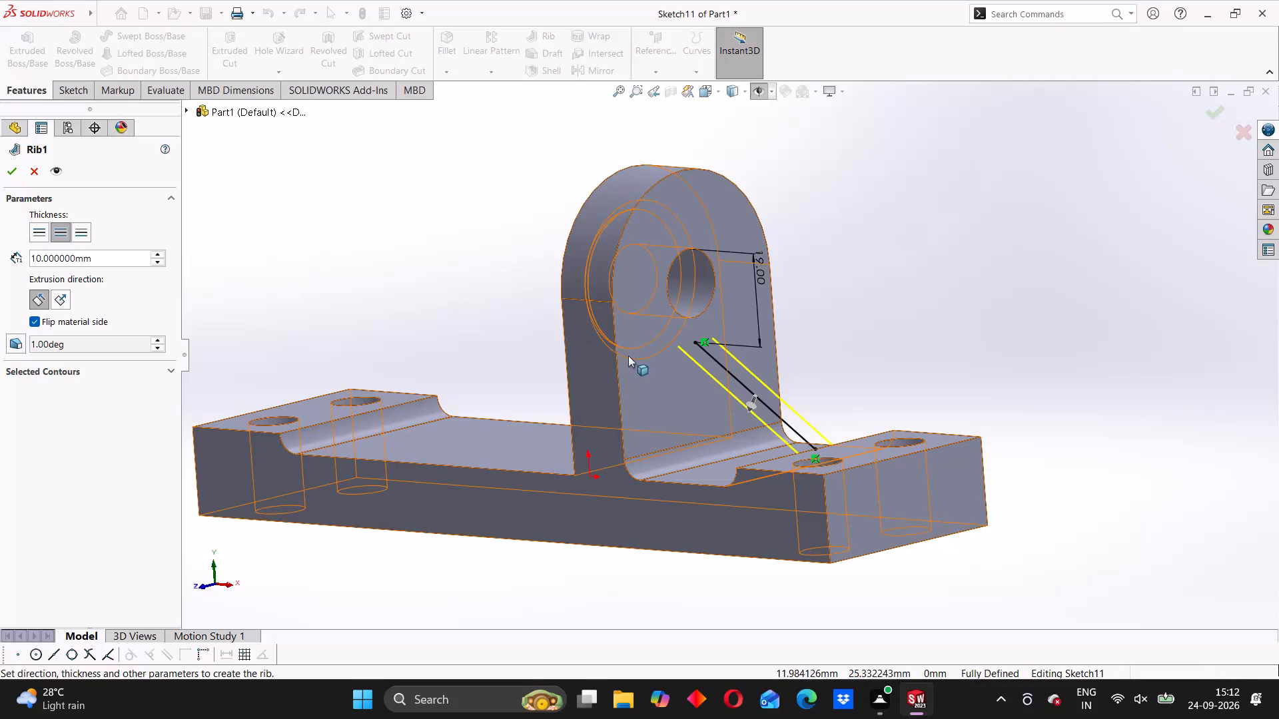
{"action": "left_click", "coordinate": [16, 176]}
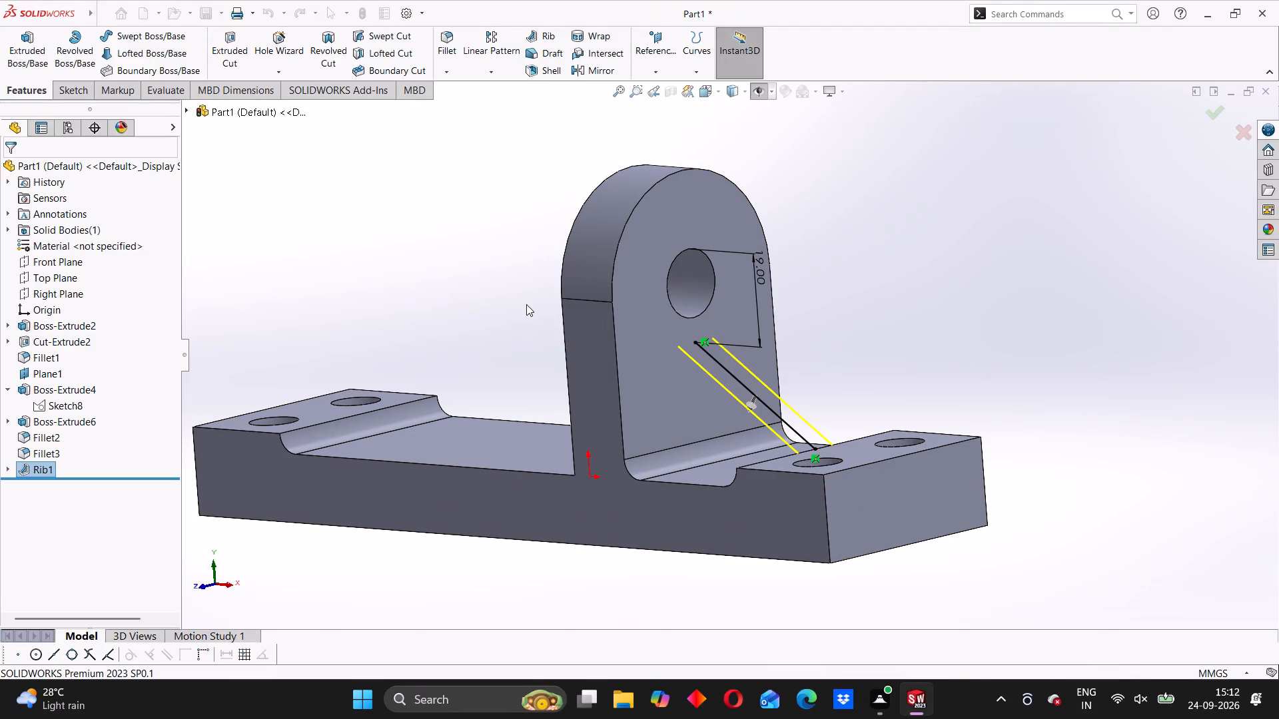
Examine the rib between the upright and the raised end pad from several angles.
{"action": "scroll", "coordinate": [488, 332], "scroll_direction": "up", "scroll_amount": 1}
{"action": "middle_click_drag", "start_coordinate": [488, 332], "coordinate": [548, 338]}
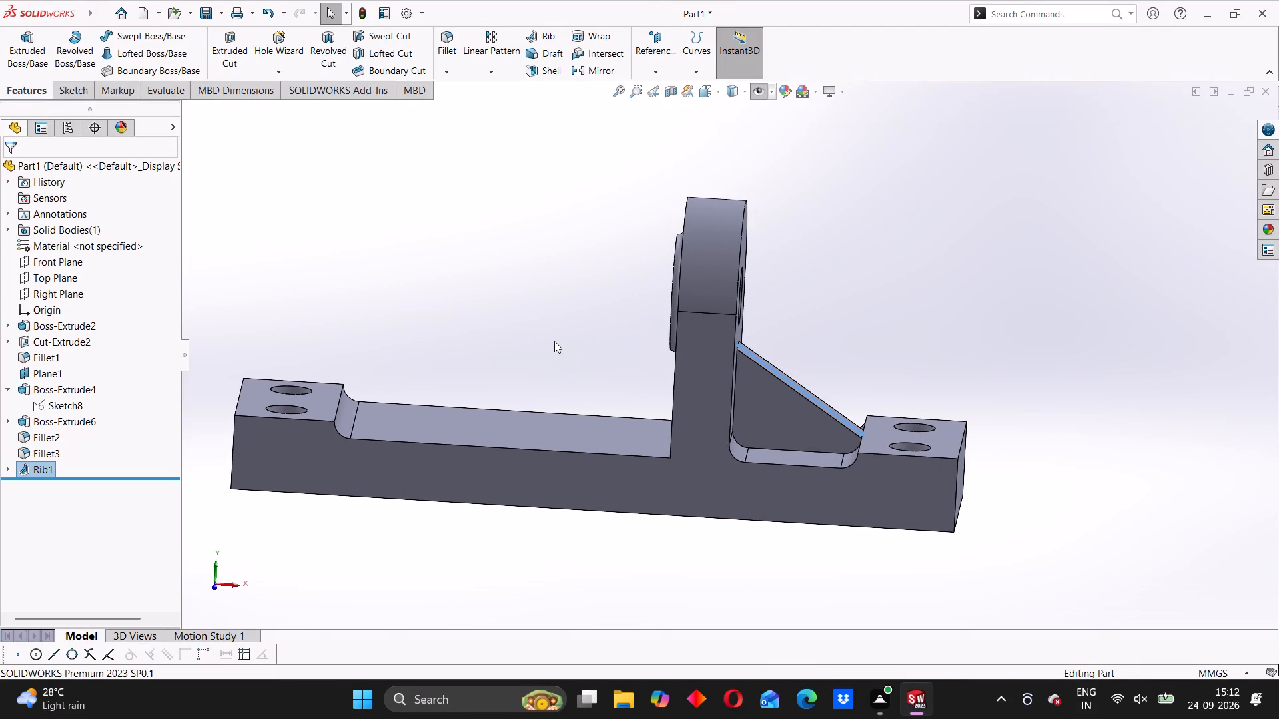
{"action": "scroll", "coordinate": [554, 326], "scroll_direction": "up", "scroll_amount": 1}
{"action": "middle_click_drag", "start_coordinate": [585, 329], "coordinate": [513, 352]}
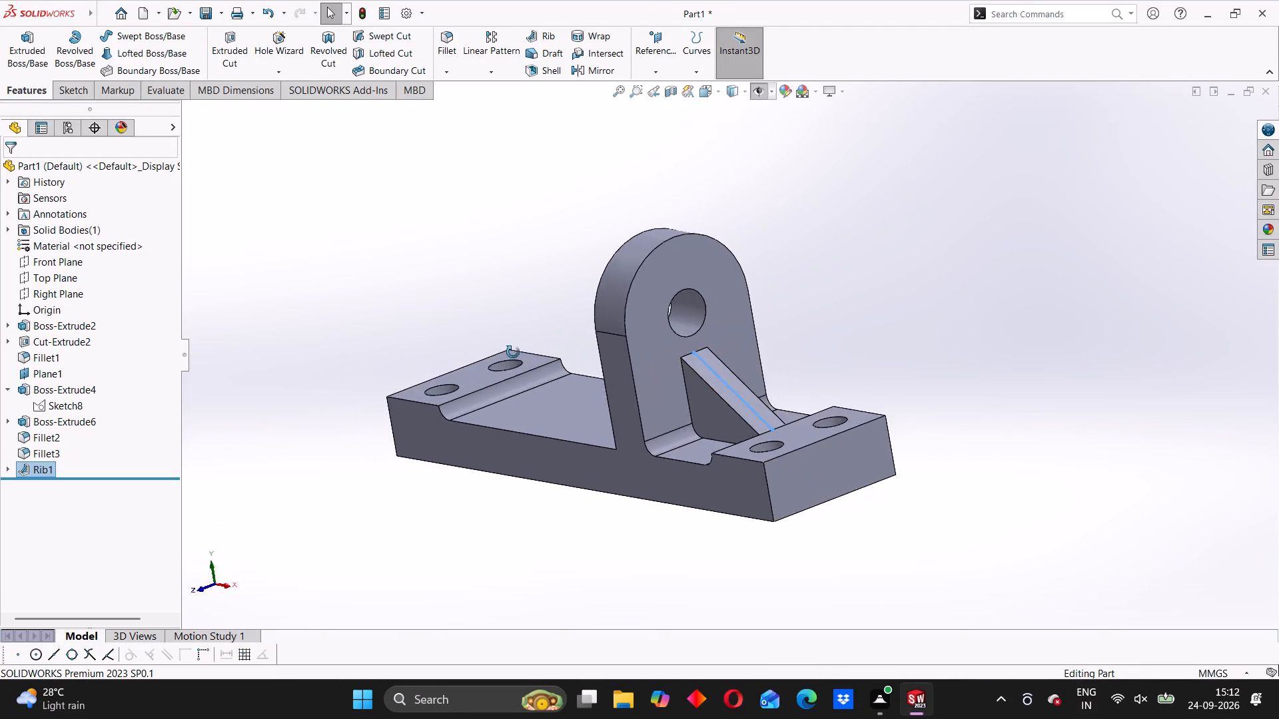
{"action": "middle_click_drag", "start_coordinate": [513, 352], "coordinate": [516, 357]}
{"action": "left_click", "coordinate": [516, 315]}
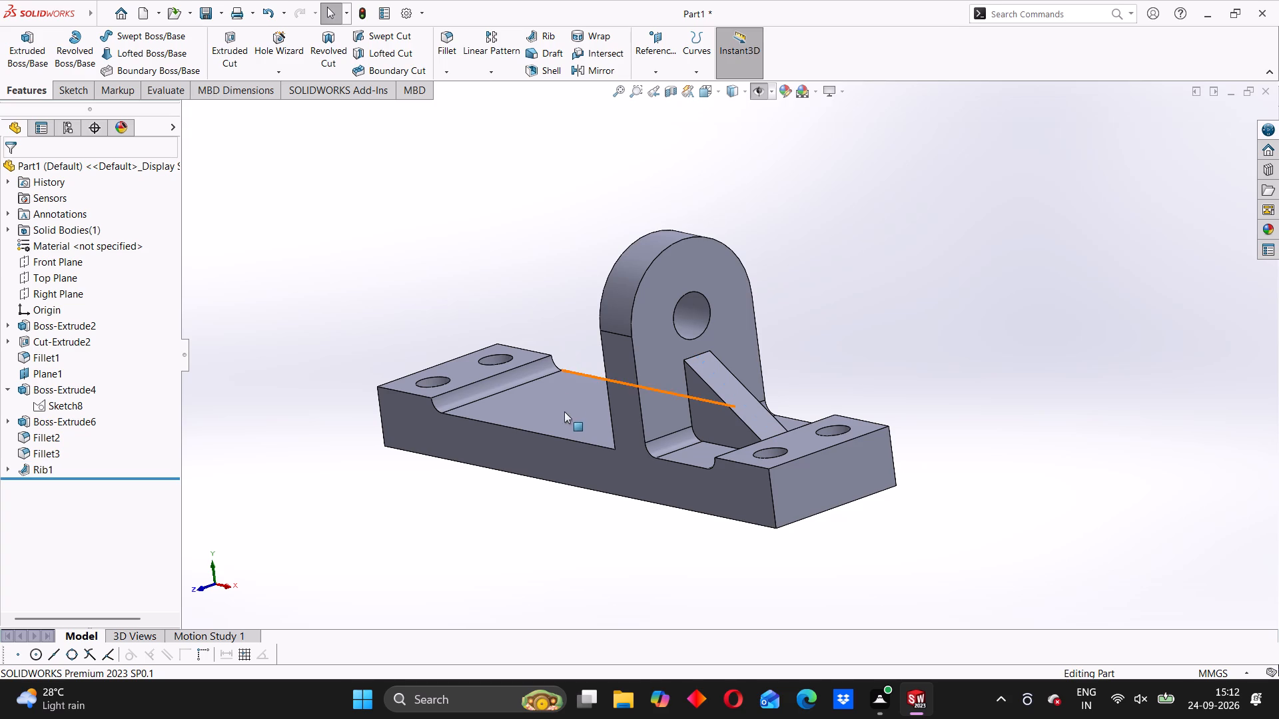
{"action": "middle_click", "coordinate": [546, 483]}
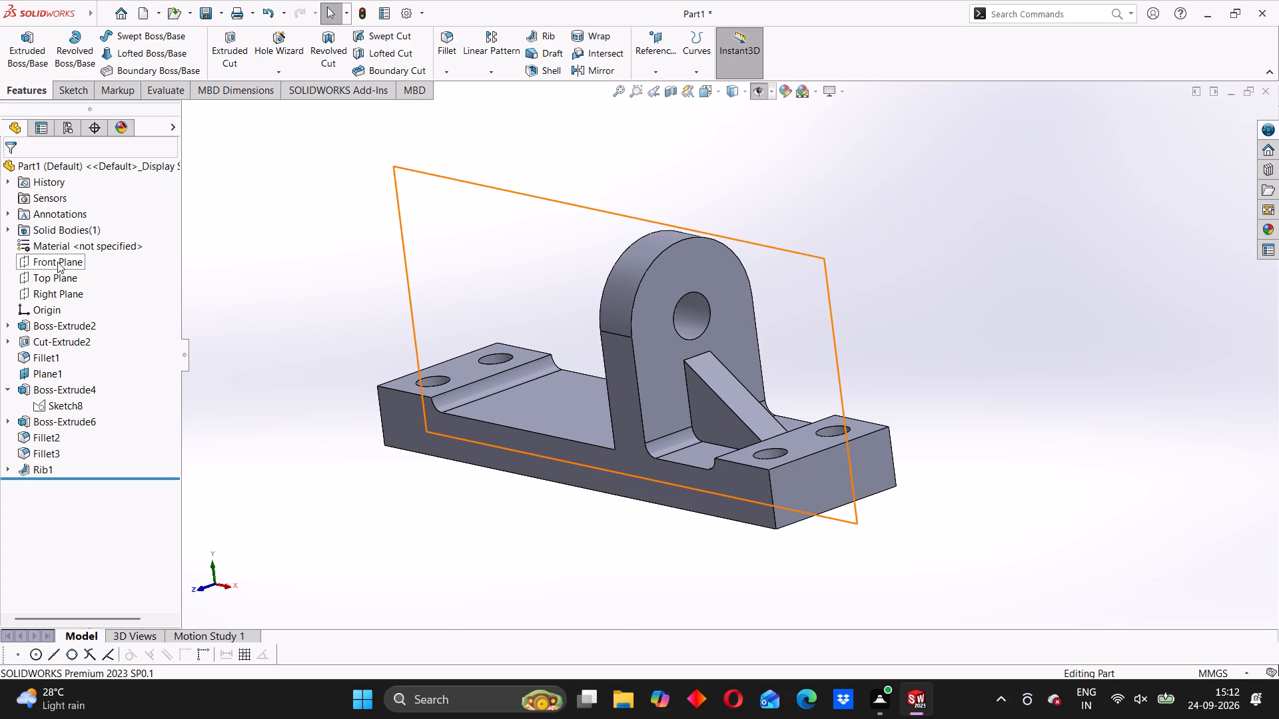
Set up a mirror about the Right Plane with the upright (Boss-Extrude4) and its circular boss (Boss-Extrude6) as features.
{"action": "left_click", "coordinate": [57, 291]}
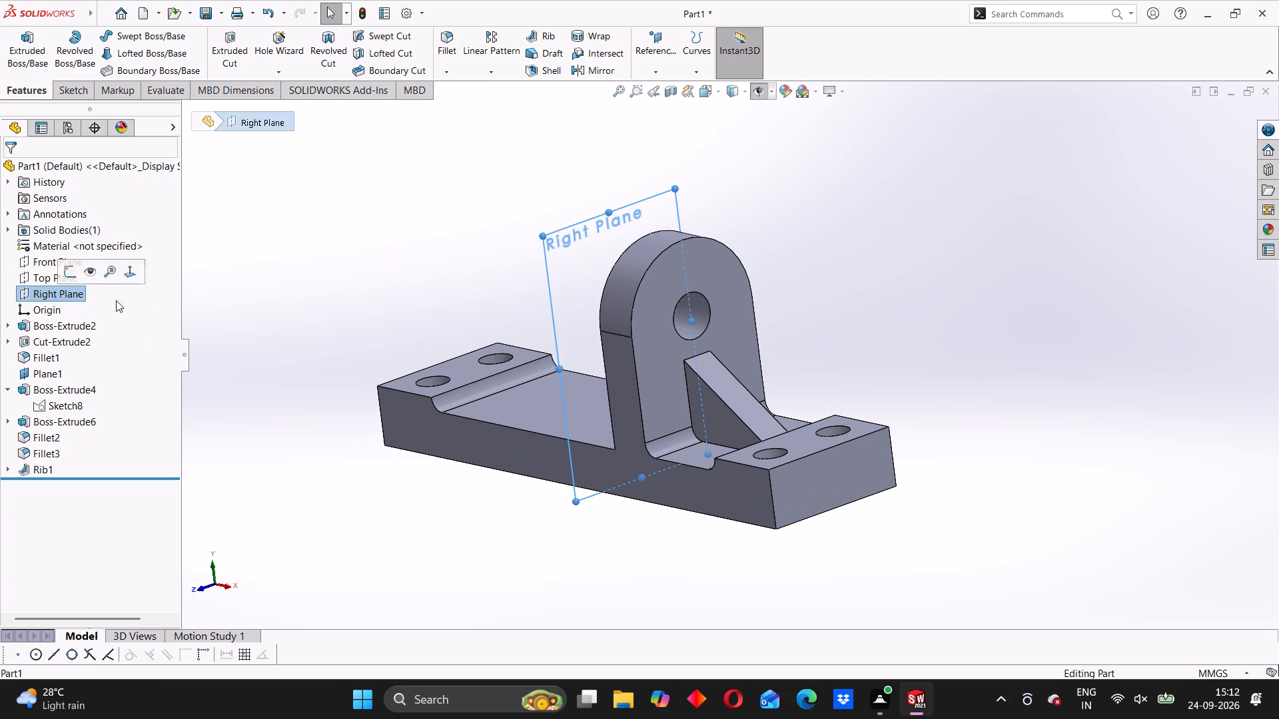
{"action": "middle_click_drag", "start_coordinate": [361, 517], "coordinate": [447, 527]}
{"action": "middle_click_drag", "start_coordinate": [447, 527], "coordinate": [406, 536]}
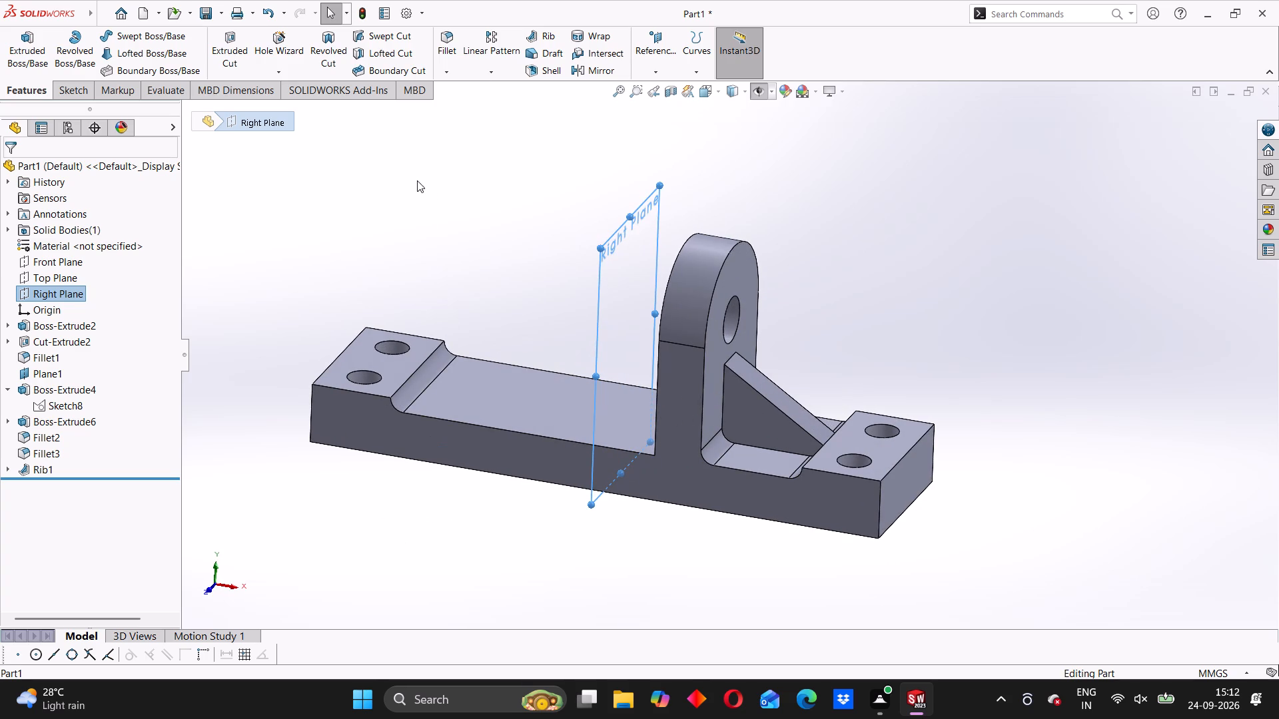
{"action": "middle_click_drag", "start_coordinate": [869, 311], "coordinate": [793, 328]}
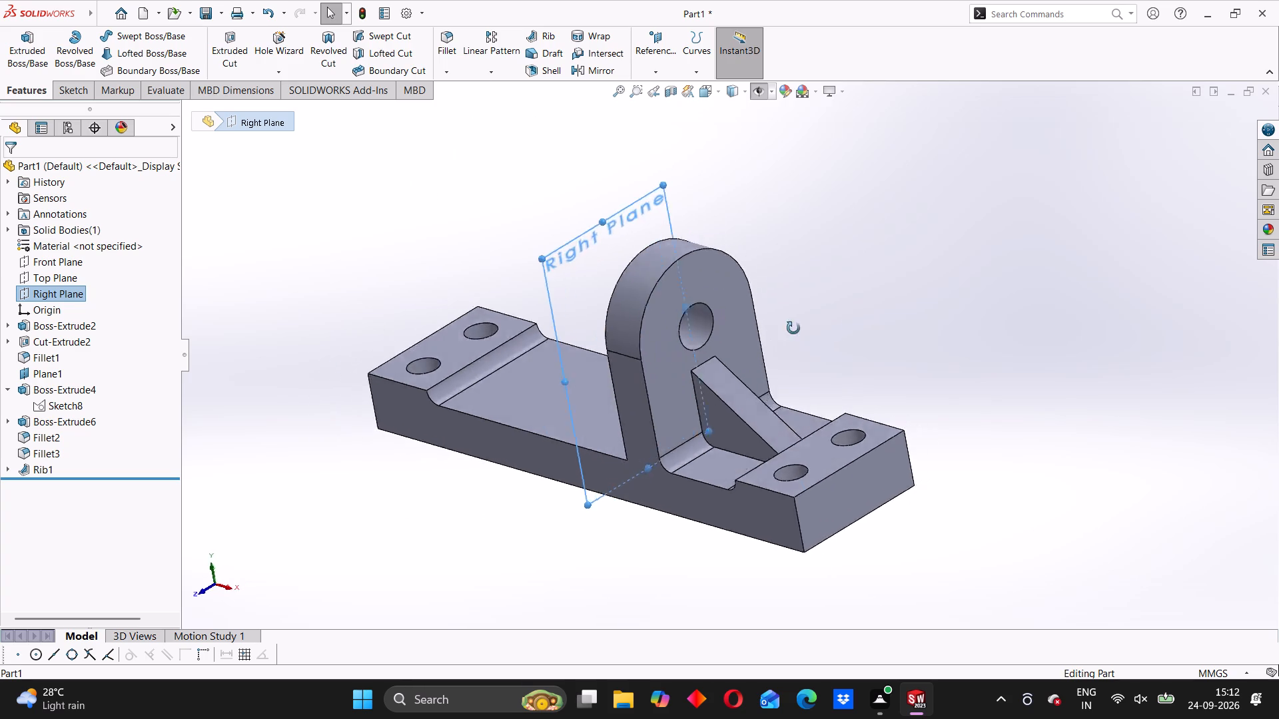
{"action": "middle_click_drag", "start_coordinate": [793, 328], "coordinate": [888, 333]}
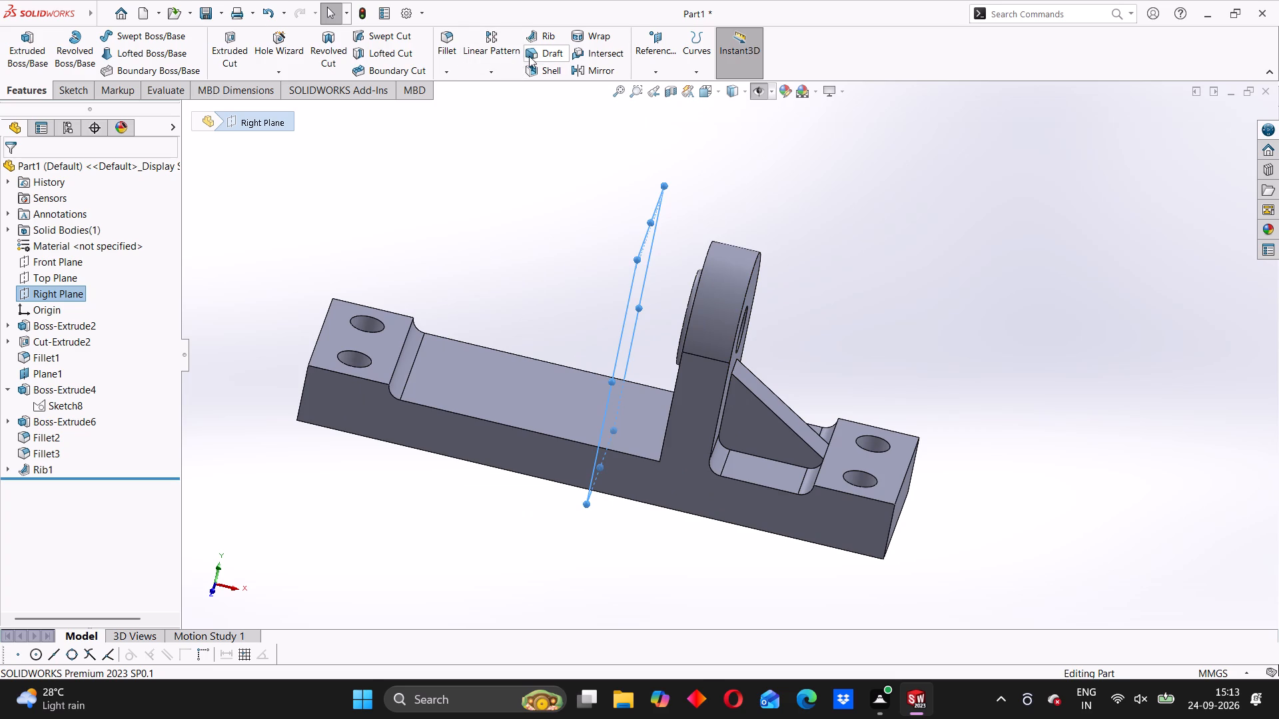
{"action": "left_click", "coordinate": [500, 75]}
{"action": "left_click", "coordinate": [503, 121]}
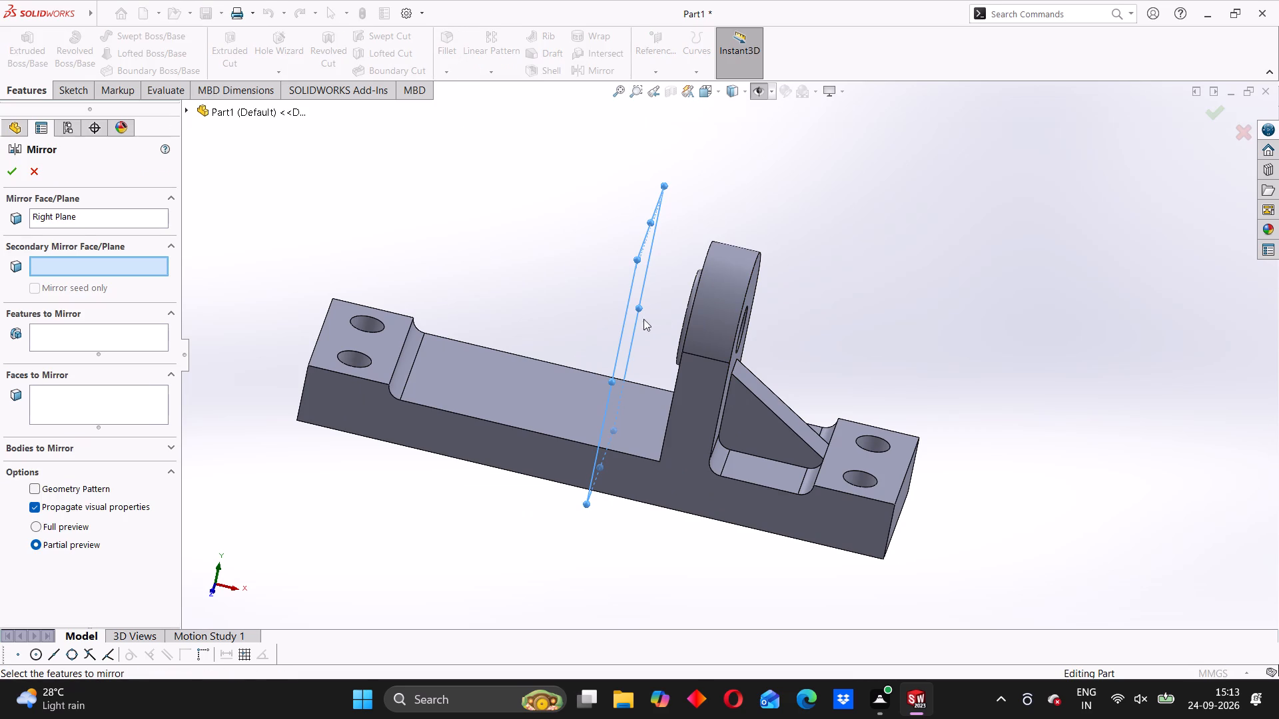
{"action": "left_click", "coordinate": [71, 218]}
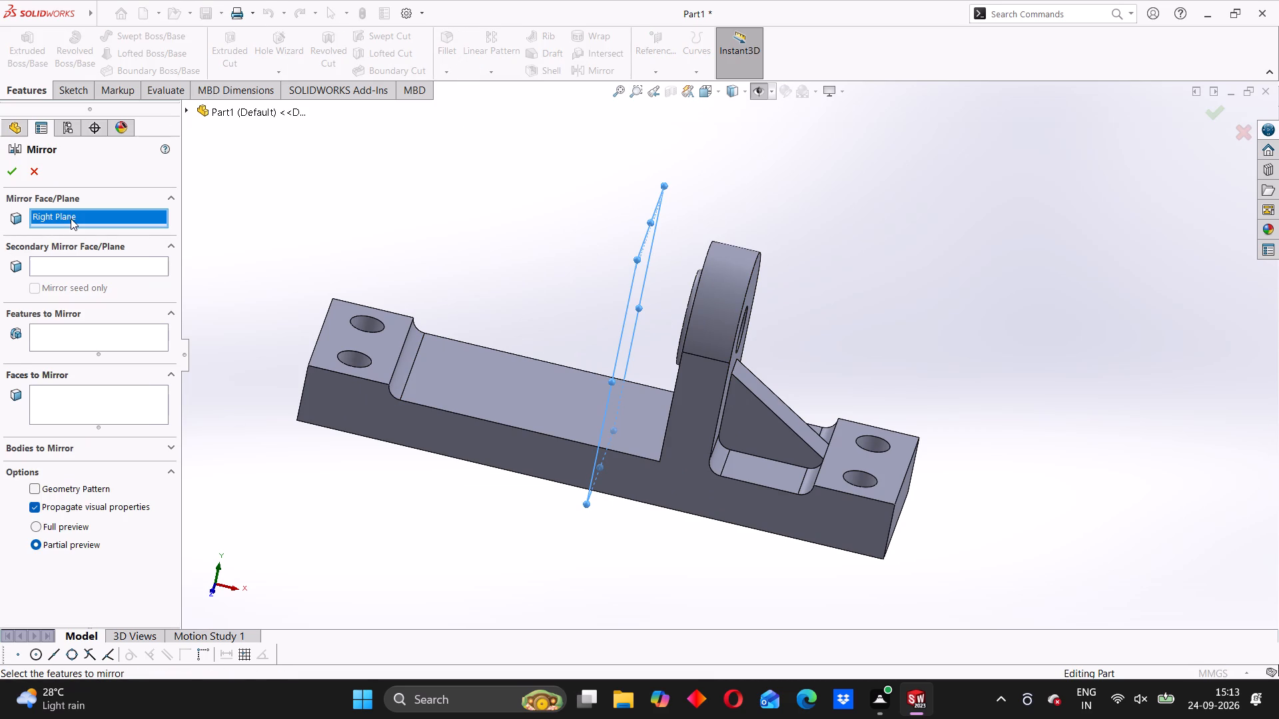
{"action": "left_click", "coordinate": [187, 113]}
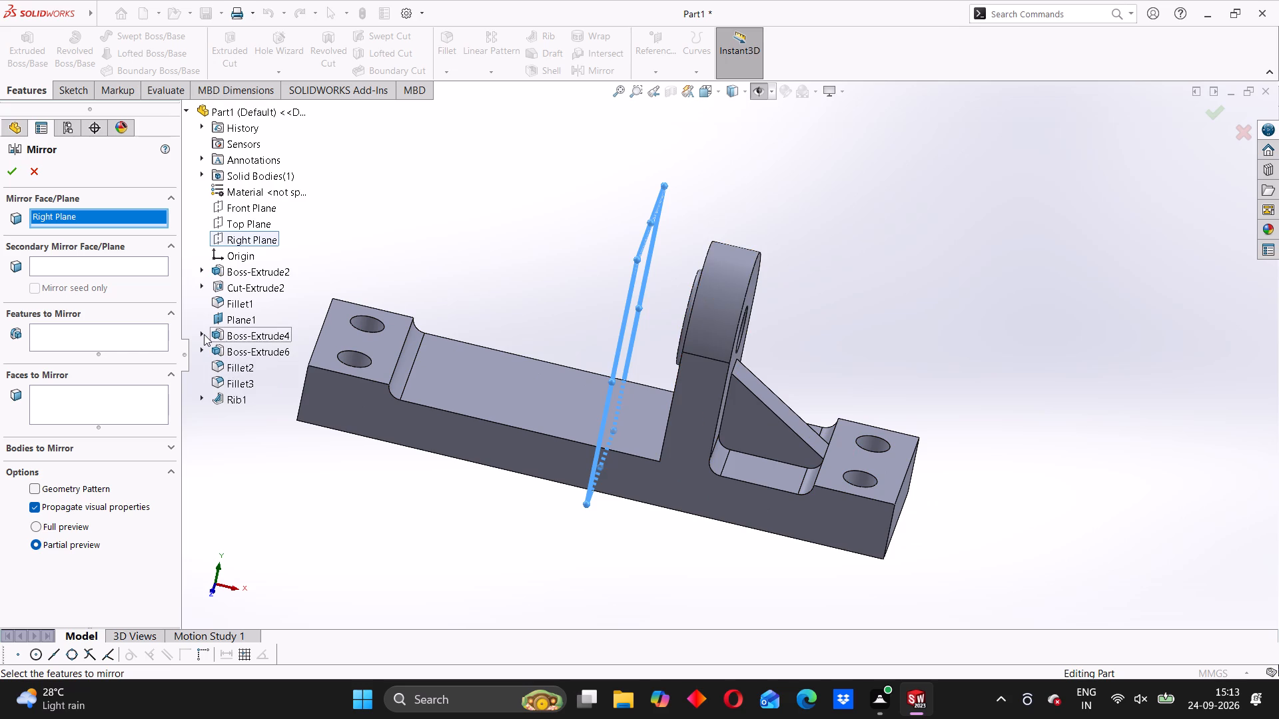
{"action": "left_click", "coordinate": [220, 335]}
{"action": "left_click", "coordinate": [231, 349]}
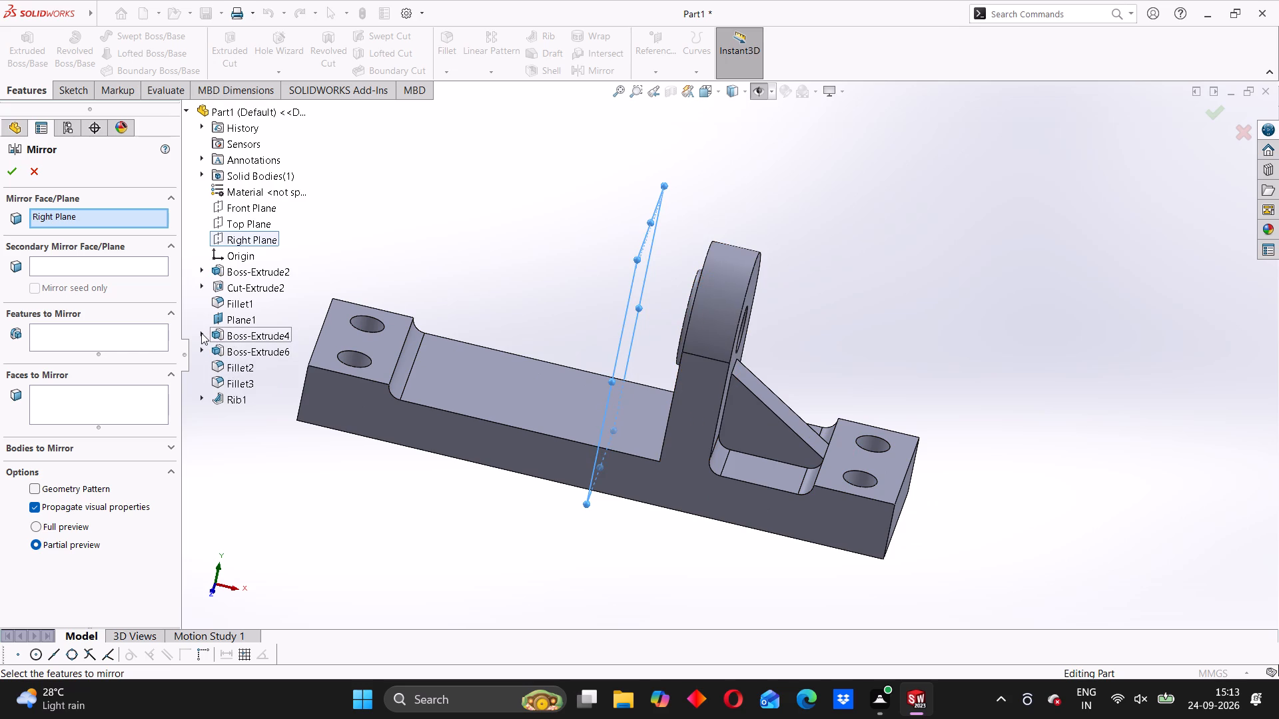
{"action": "left_click", "coordinate": [235, 334]}
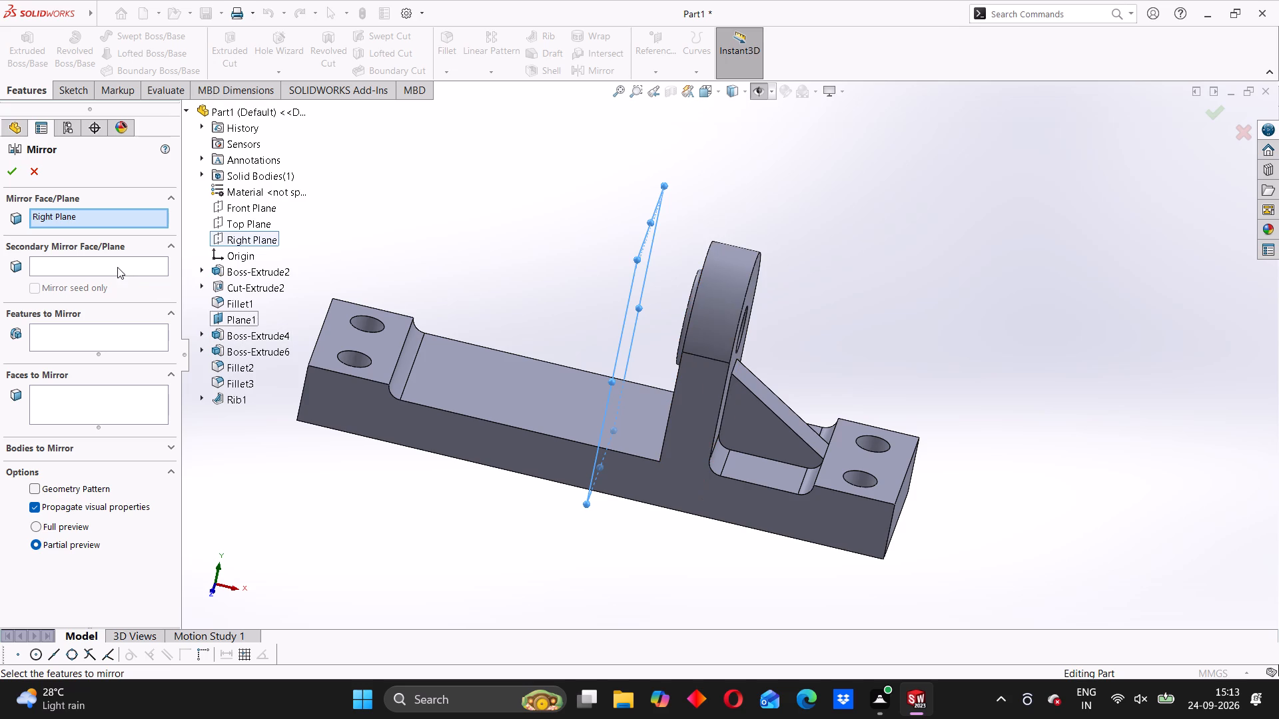
{"action": "left_click", "coordinate": [117, 267]}
{"action": "left_click", "coordinate": [244, 339]}
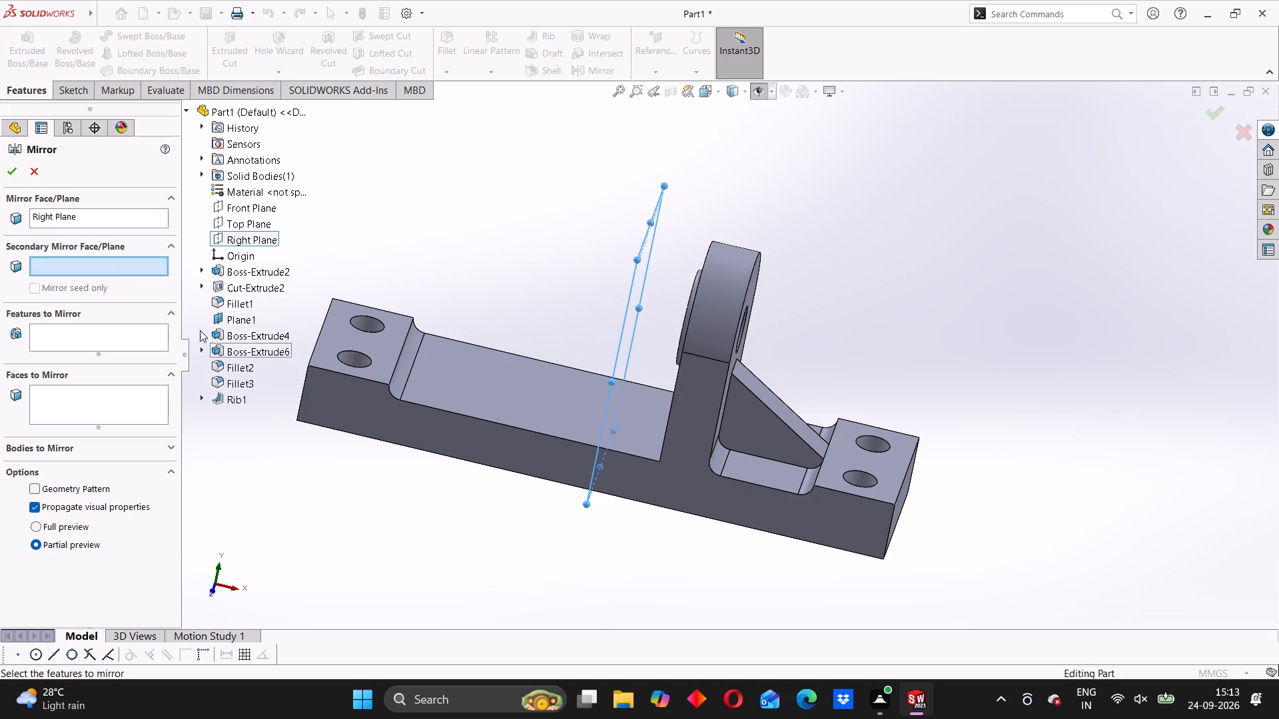
{"action": "left_click", "coordinate": [200, 330]}
{"action": "left_click", "coordinate": [238, 336]}
{"action": "left_click", "coordinate": [86, 339]}
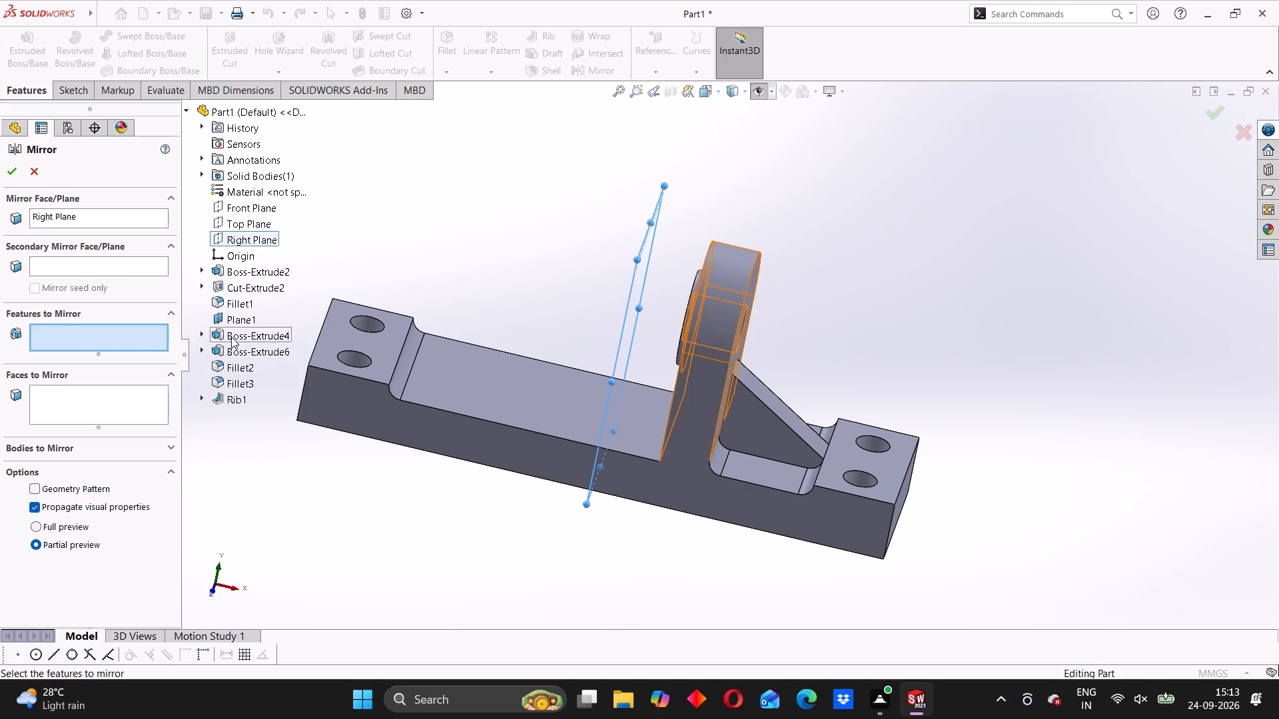
{"action": "left_click", "coordinate": [231, 337]}
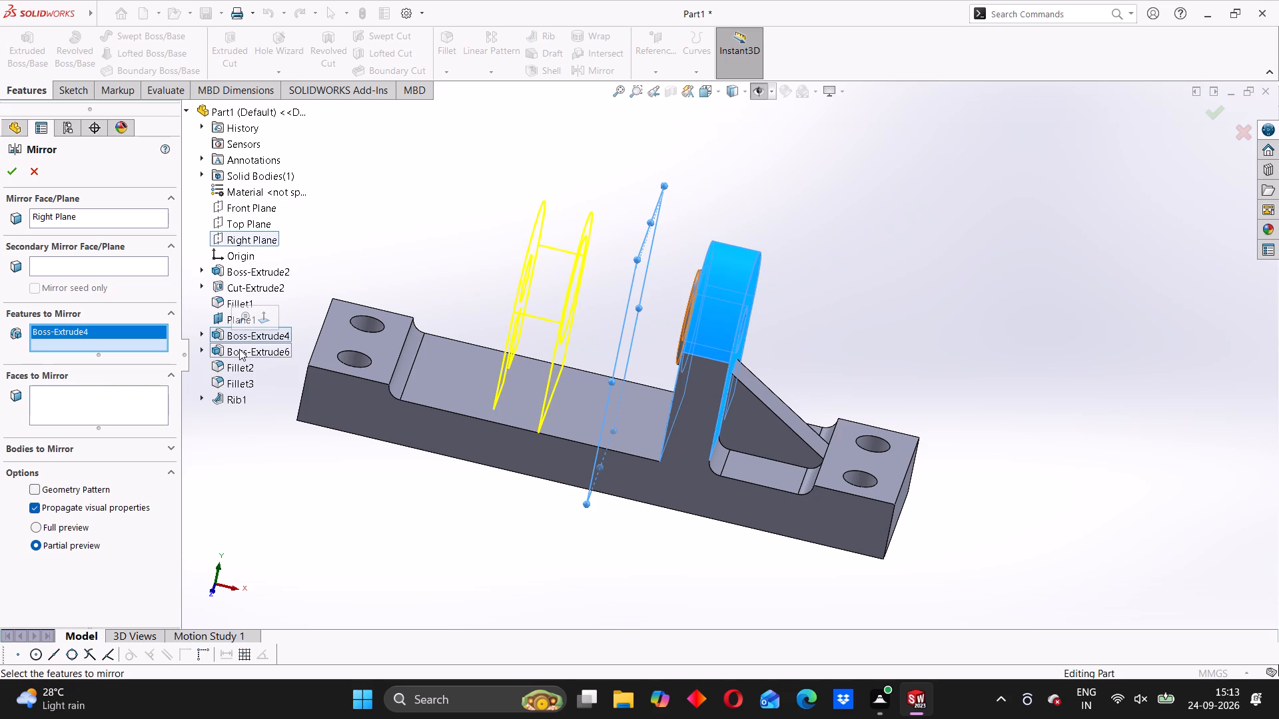
{"action": "left_click", "coordinate": [239, 349]}
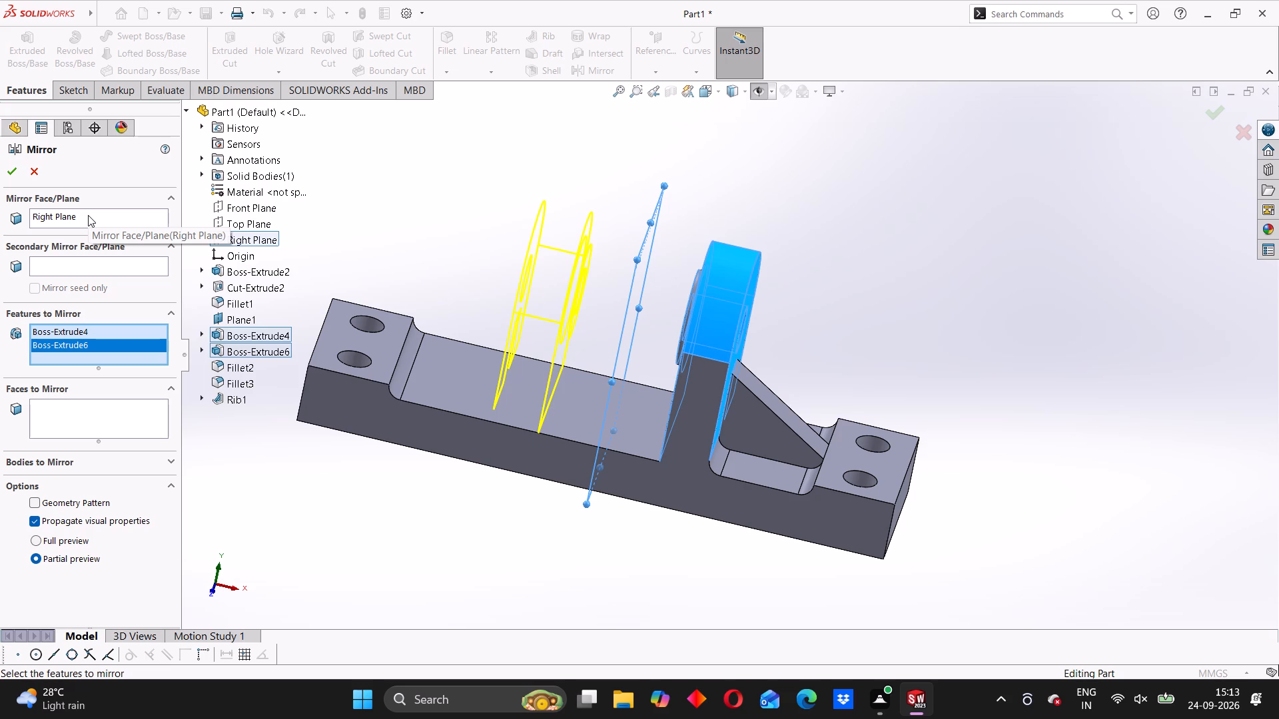
Add Fillet2, Fillet3 and Rib1 to the features mirrored about the Right Plane and complete the mirror.
{"action": "middle_click_drag", "start_coordinate": [837, 328], "coordinate": [735, 354]}
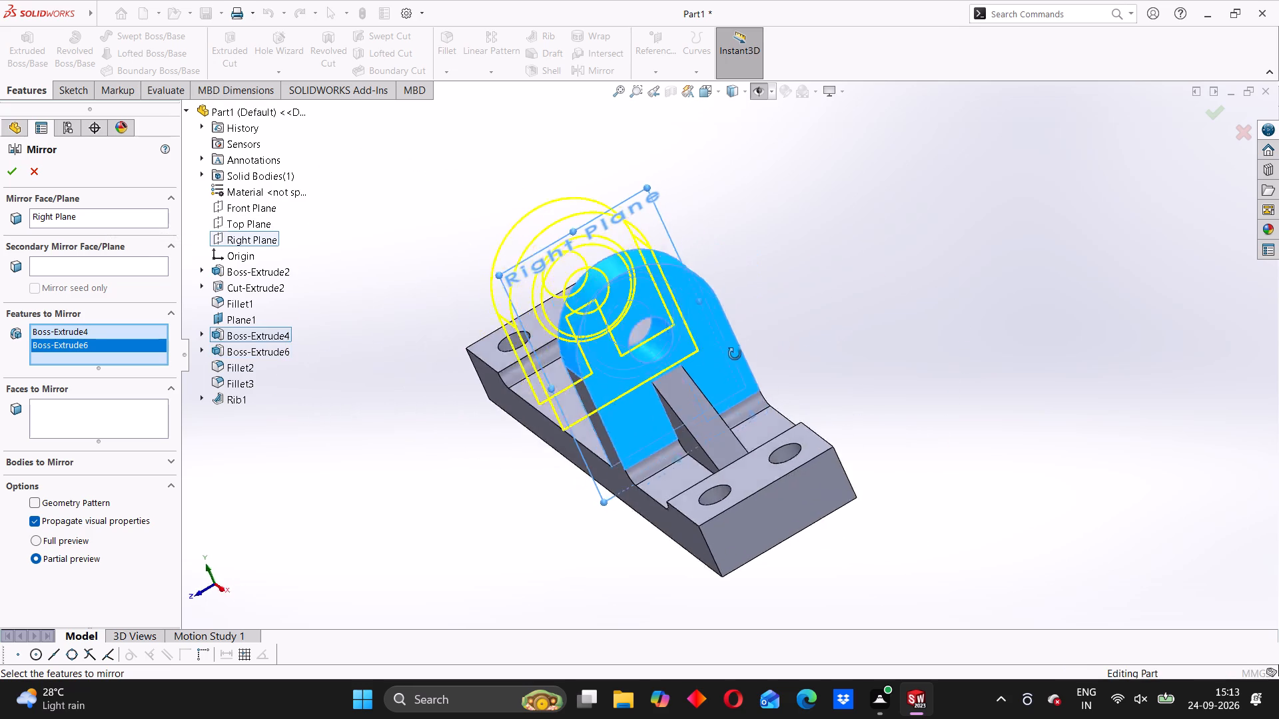
{"action": "middle_click_drag", "start_coordinate": [735, 354], "coordinate": [821, 375]}
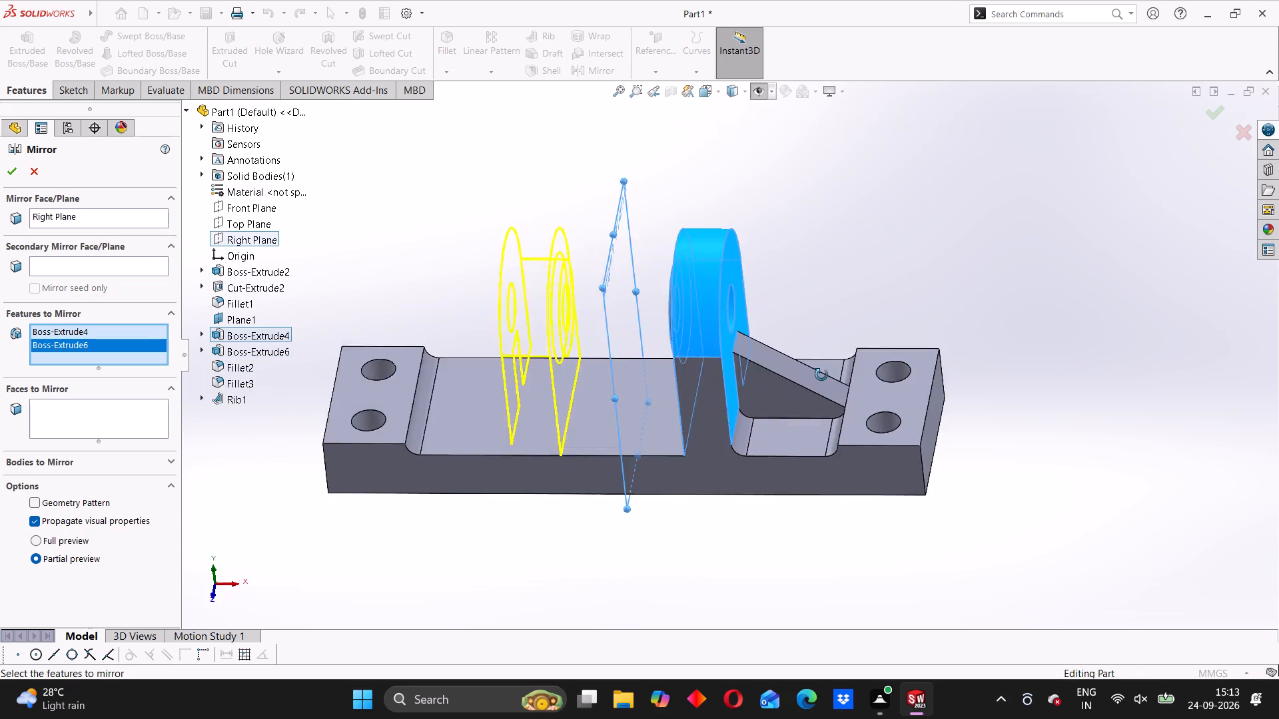
{"action": "middle_click_drag", "start_coordinate": [821, 375], "coordinate": [814, 433]}
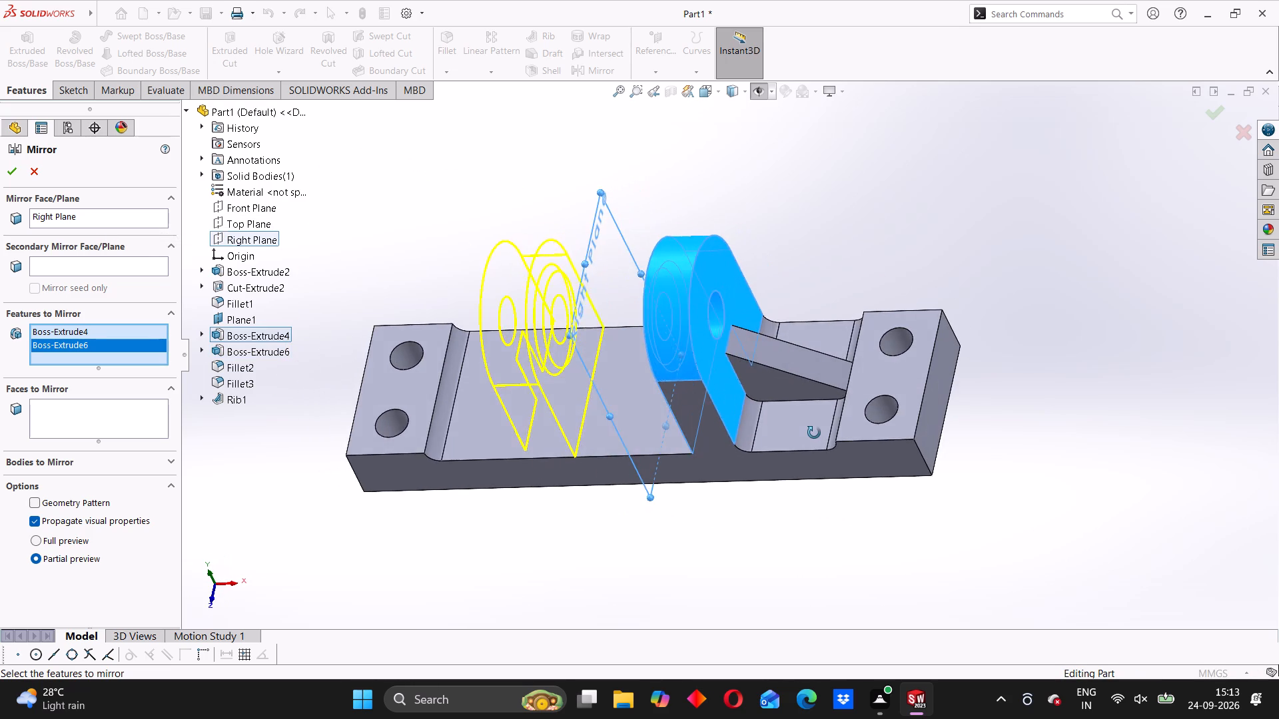
{"action": "middle_click_drag", "start_coordinate": [814, 433], "coordinate": [875, 434]}
{"action": "middle_click_drag", "start_coordinate": [839, 284], "coordinate": [831, 284]}
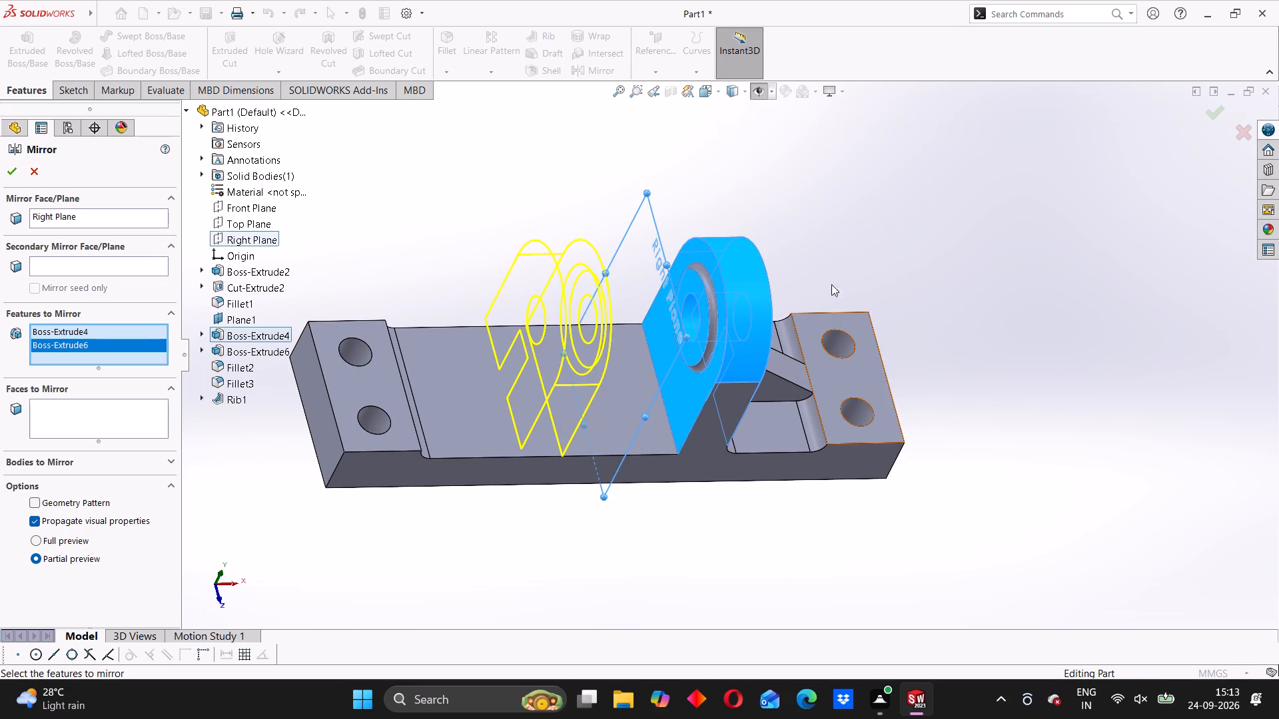
{"action": "middle_click_drag", "start_coordinate": [831, 284], "coordinate": [791, 276]}
{"action": "left_click", "coordinate": [221, 367]}
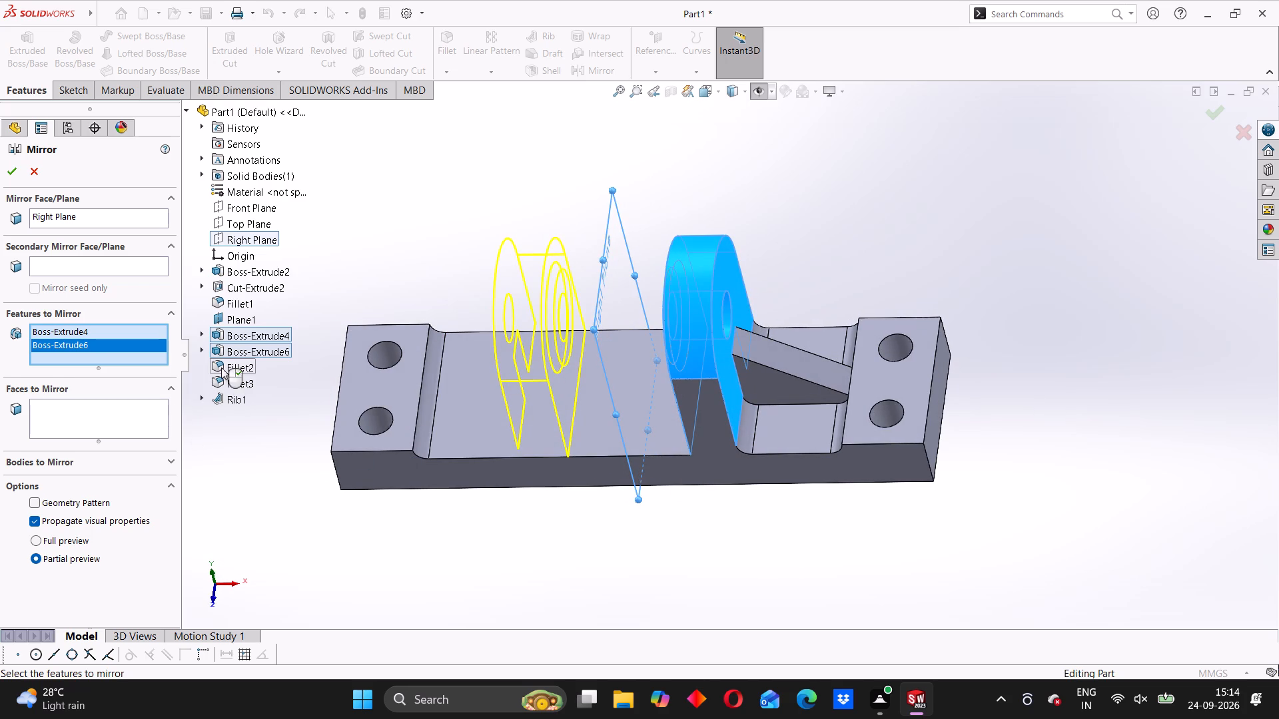
{"action": "left_click", "coordinate": [222, 389]}
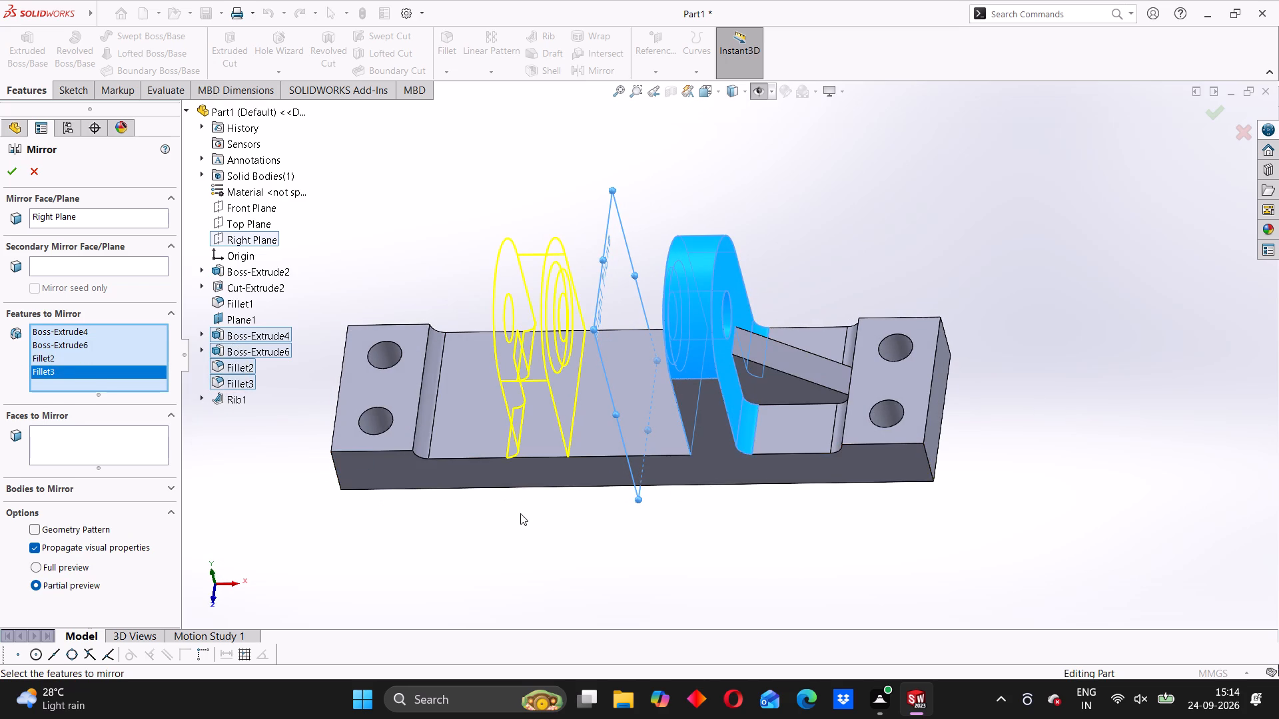
{"action": "middle_click_drag", "start_coordinate": [520, 513], "coordinate": [540, 491]}
{"action": "middle_click_drag", "start_coordinate": [517, 504], "coordinate": [542, 511]}
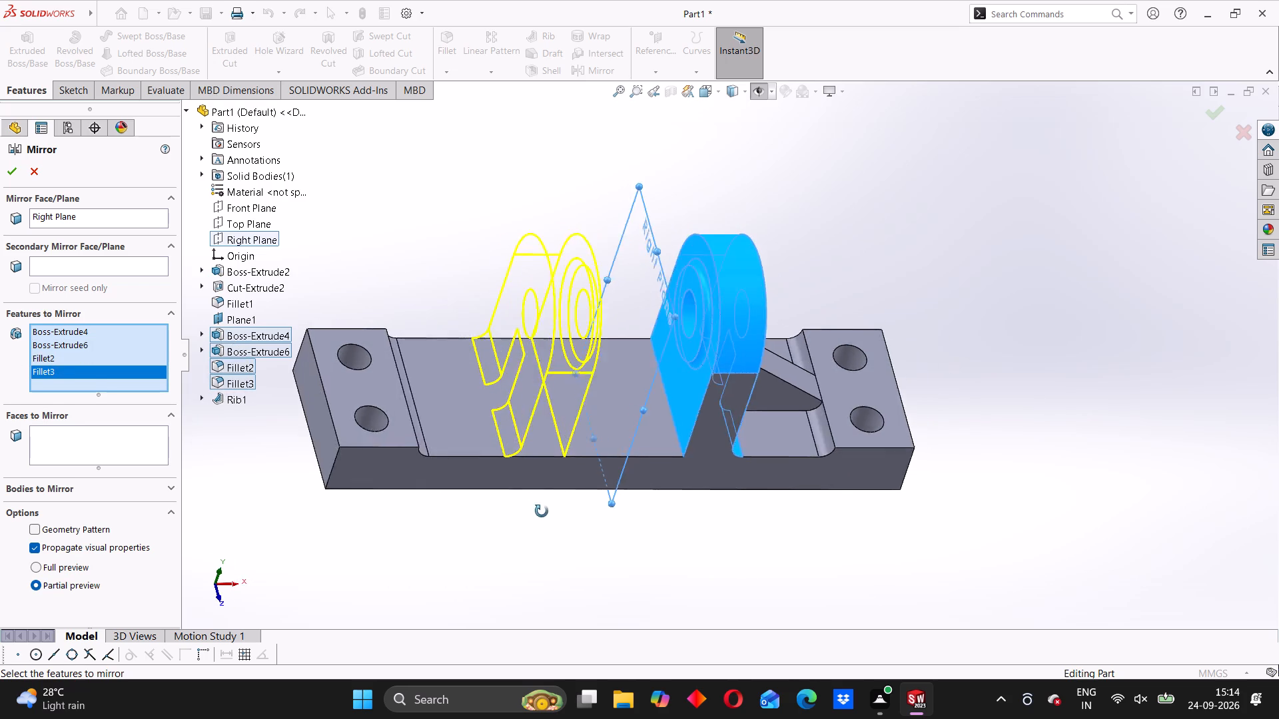
{"action": "middle_click_drag", "start_coordinate": [542, 511], "coordinate": [539, 512]}
{"action": "left_click", "coordinate": [226, 397]}
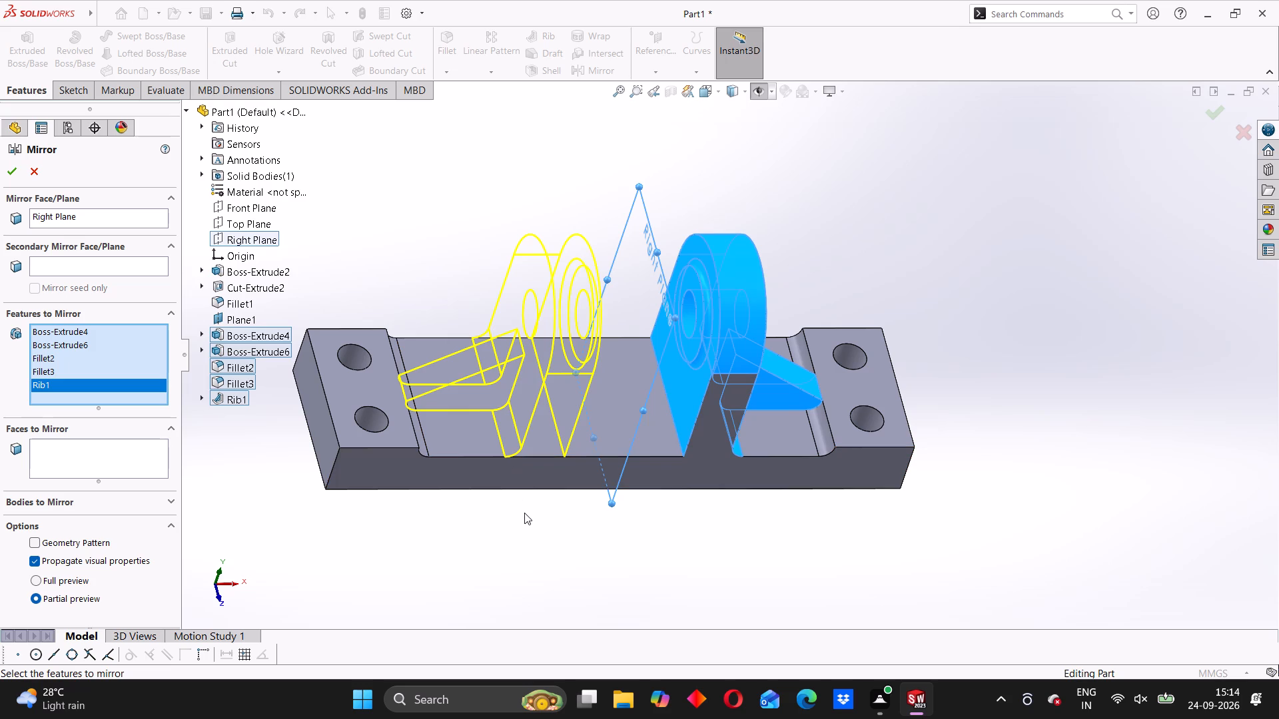
{"action": "middle_click_drag", "start_coordinate": [553, 626], "coordinate": [492, 600]}
{"action": "left_click", "coordinate": [6, 175]}
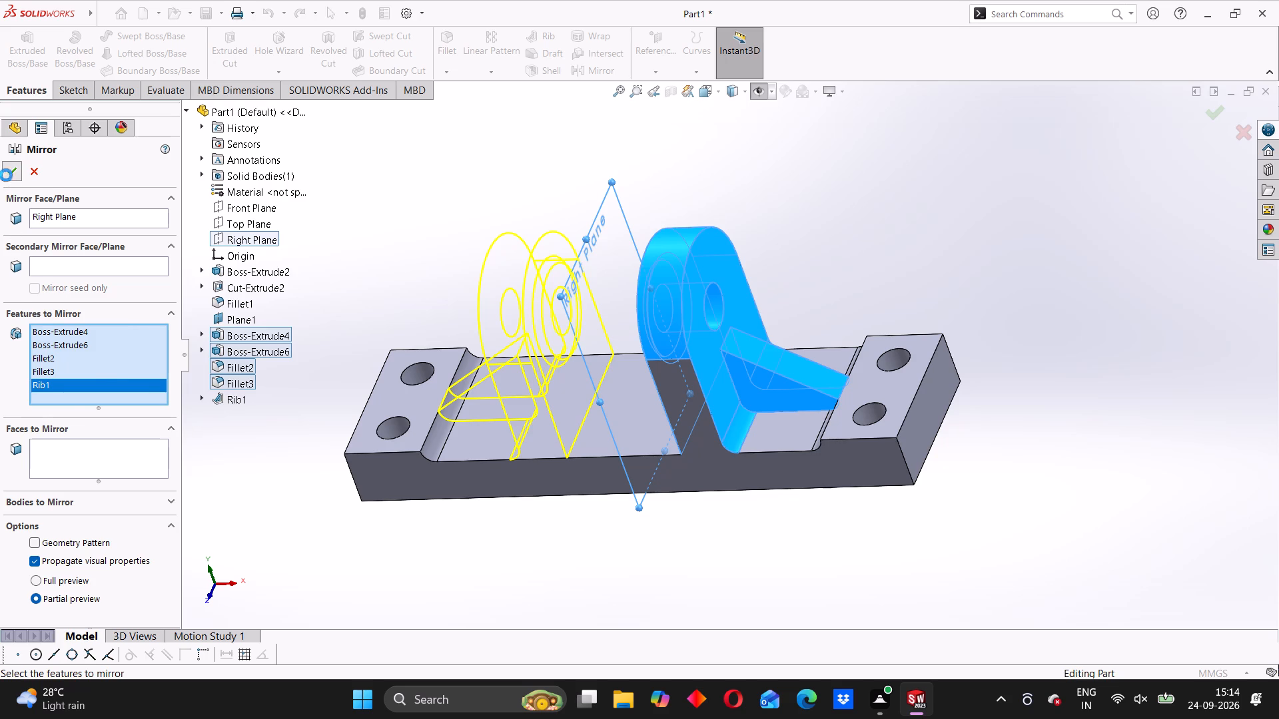
Examine the bracket with its two ribbed uprights from several angles, including the underside.
{"action": "middle_click_drag", "start_coordinate": [567, 481], "coordinate": [599, 468]}
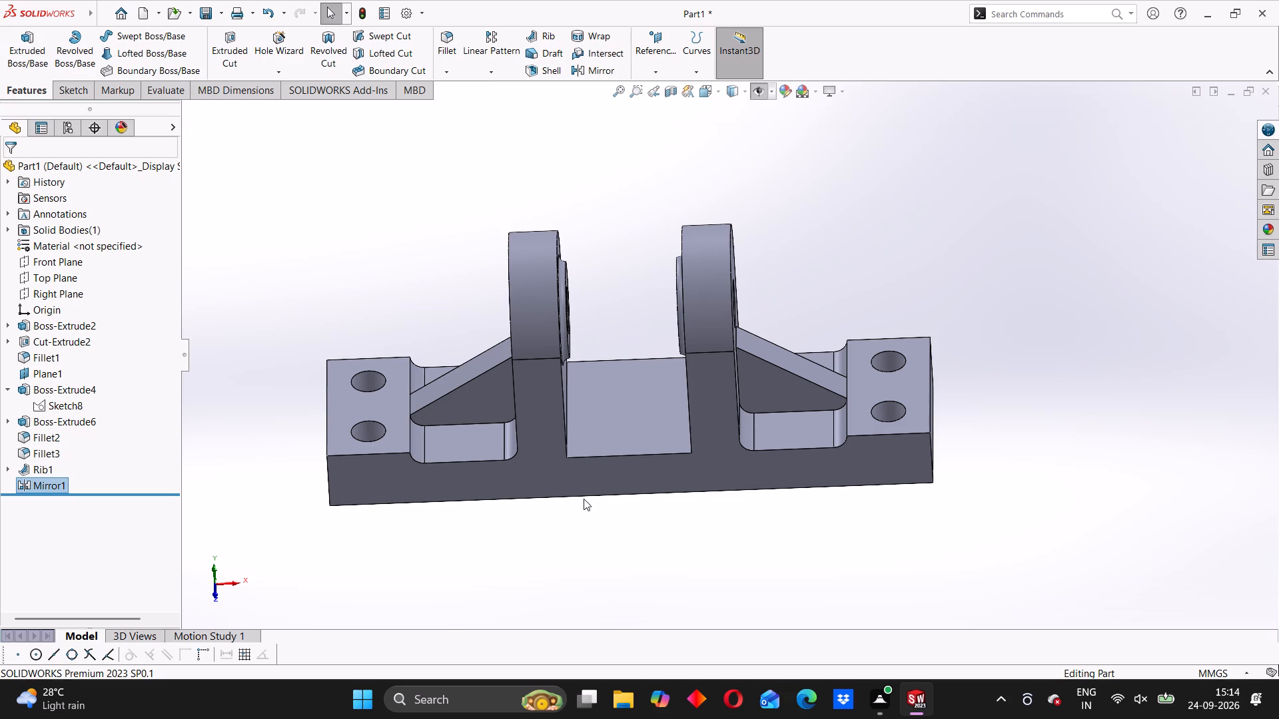
{"action": "middle_click_drag", "start_coordinate": [784, 538], "coordinate": [539, 551]}
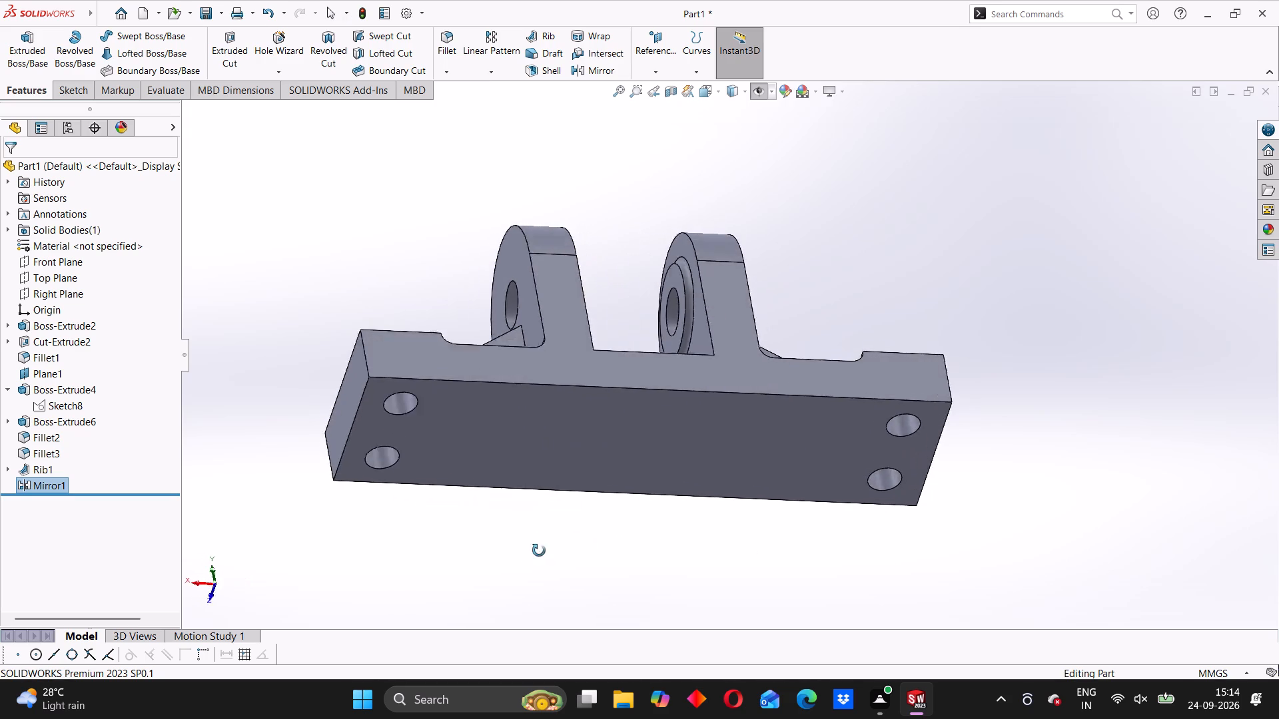
{"action": "middle_click_drag", "start_coordinate": [539, 551], "coordinate": [552, 404]}
{"action": "middle_click_drag", "start_coordinate": [554, 352], "coordinate": [574, 608]}
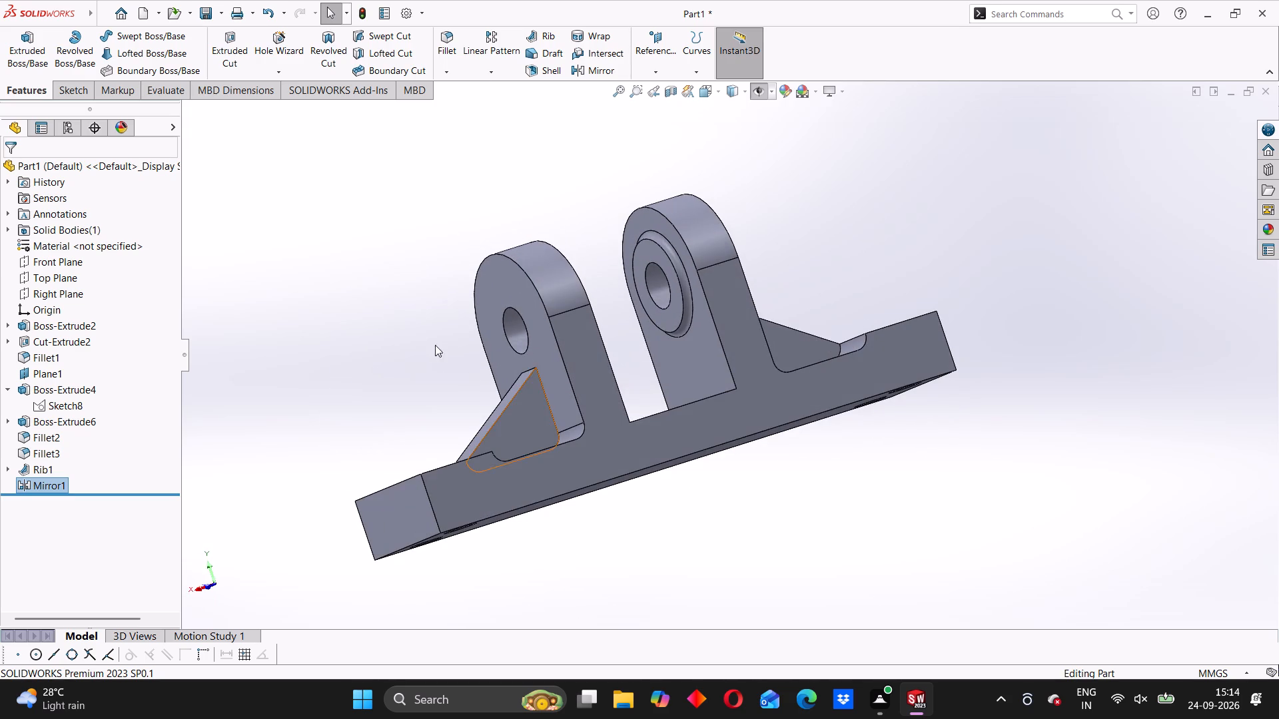
{"action": "middle_click_drag", "start_coordinate": [414, 327], "coordinate": [605, 363]}
{"action": "scroll", "coordinate": [608, 357], "scroll_direction": "up", "scroll_amount": 3}
{"action": "middle_click_drag", "start_coordinate": [815, 340], "coordinate": [749, 359]}
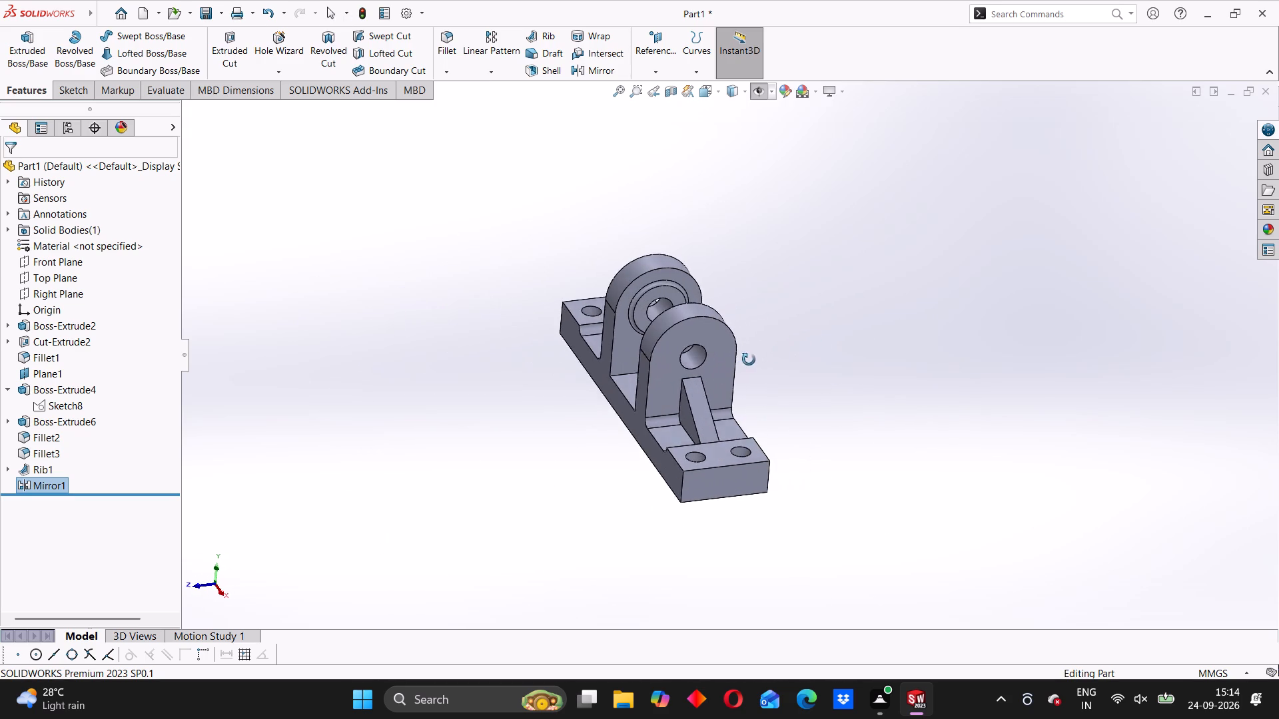
{"action": "middle_click_drag", "start_coordinate": [749, 359], "coordinate": [745, 360]}
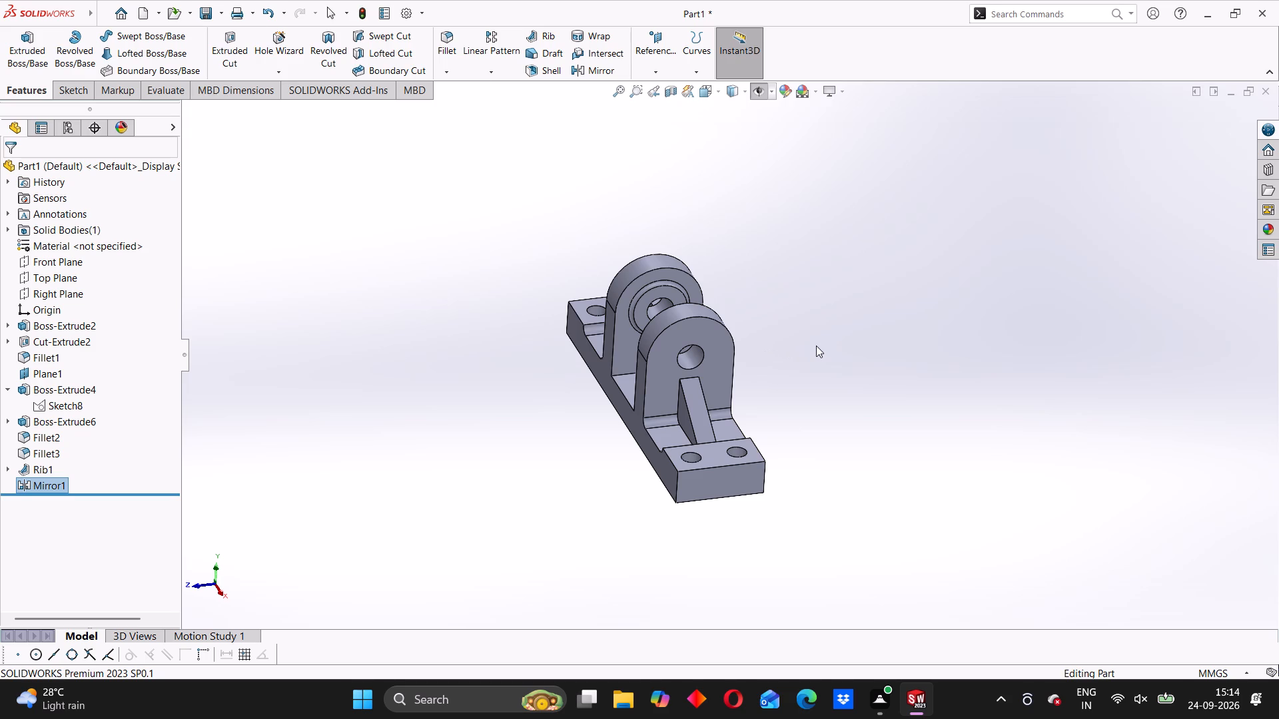
Apply a yellow standard colour to the whole part as its appearance.
{"action": "left_click", "coordinate": [816, 346]}
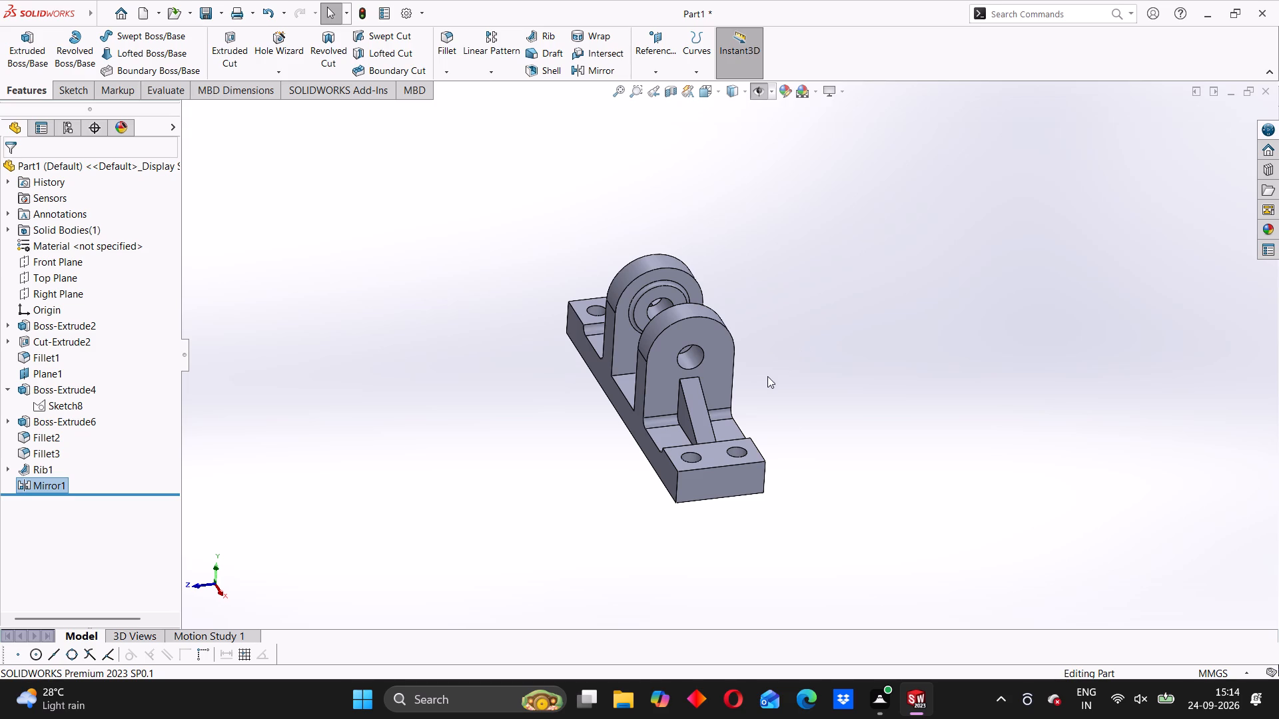
{"action": "left_click", "coordinate": [711, 341]}
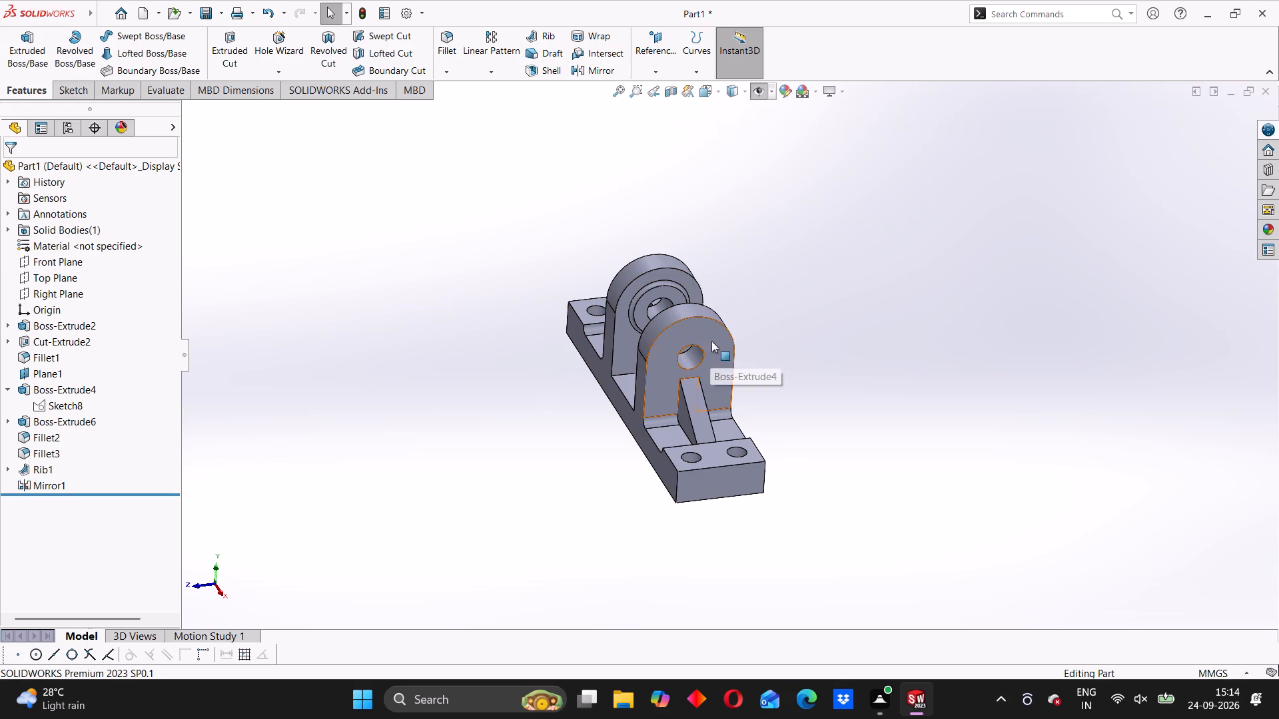
{"action": "left_click", "coordinate": [846, 282]}
{"action": "left_click", "coordinate": [885, 354]}
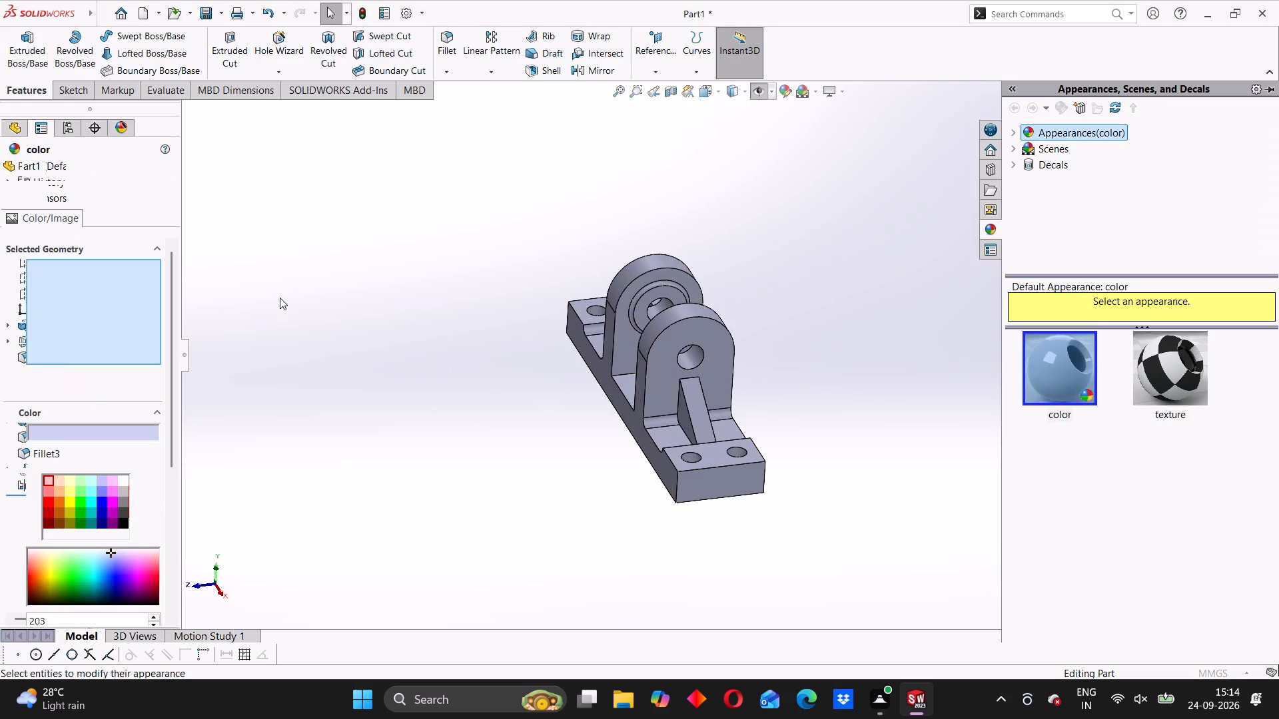
{"action": "left_click", "coordinate": [69, 499]}
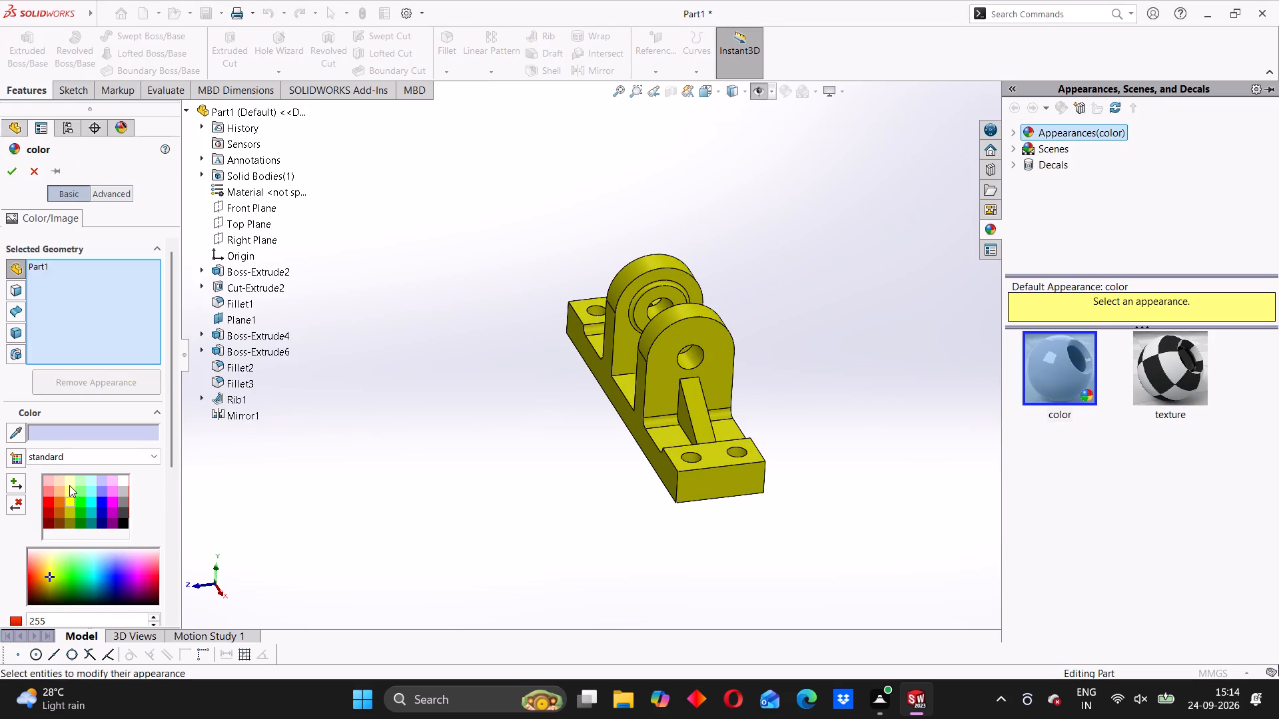
{"action": "left_click", "coordinate": [69, 484]}
{"action": "left_click", "coordinate": [73, 502]}
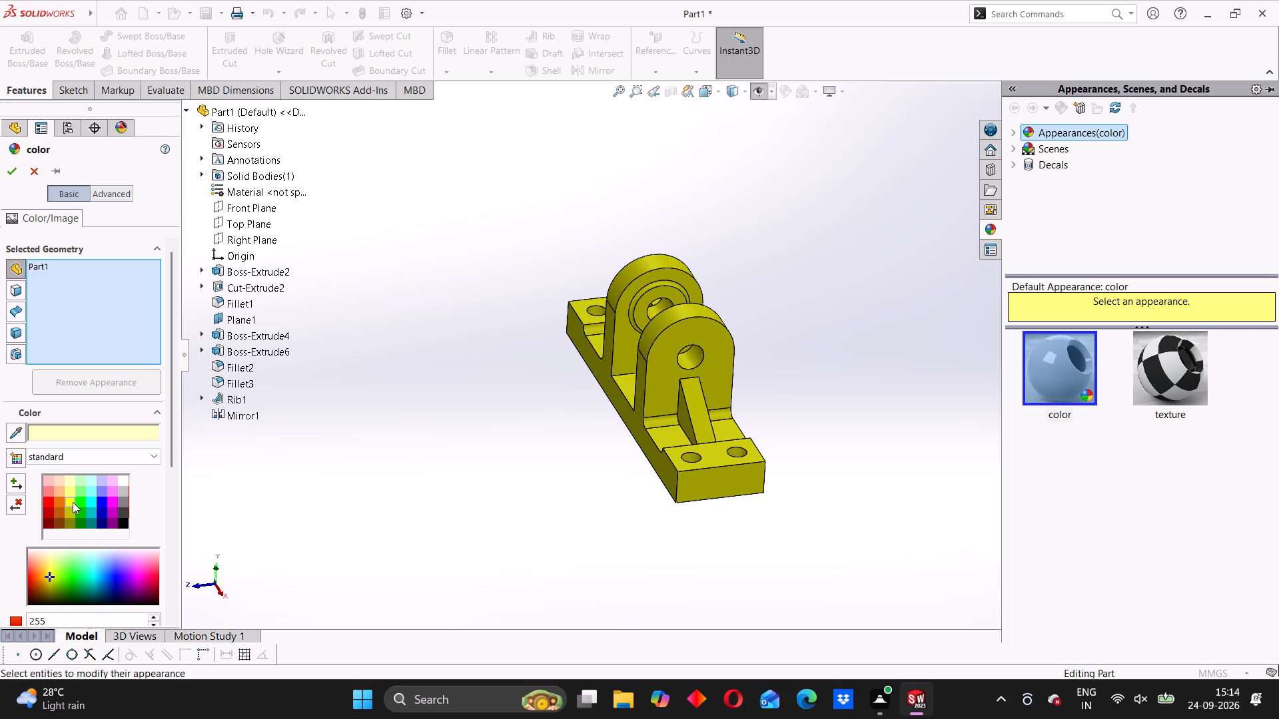
{"action": "left_click", "coordinate": [19, 172]}
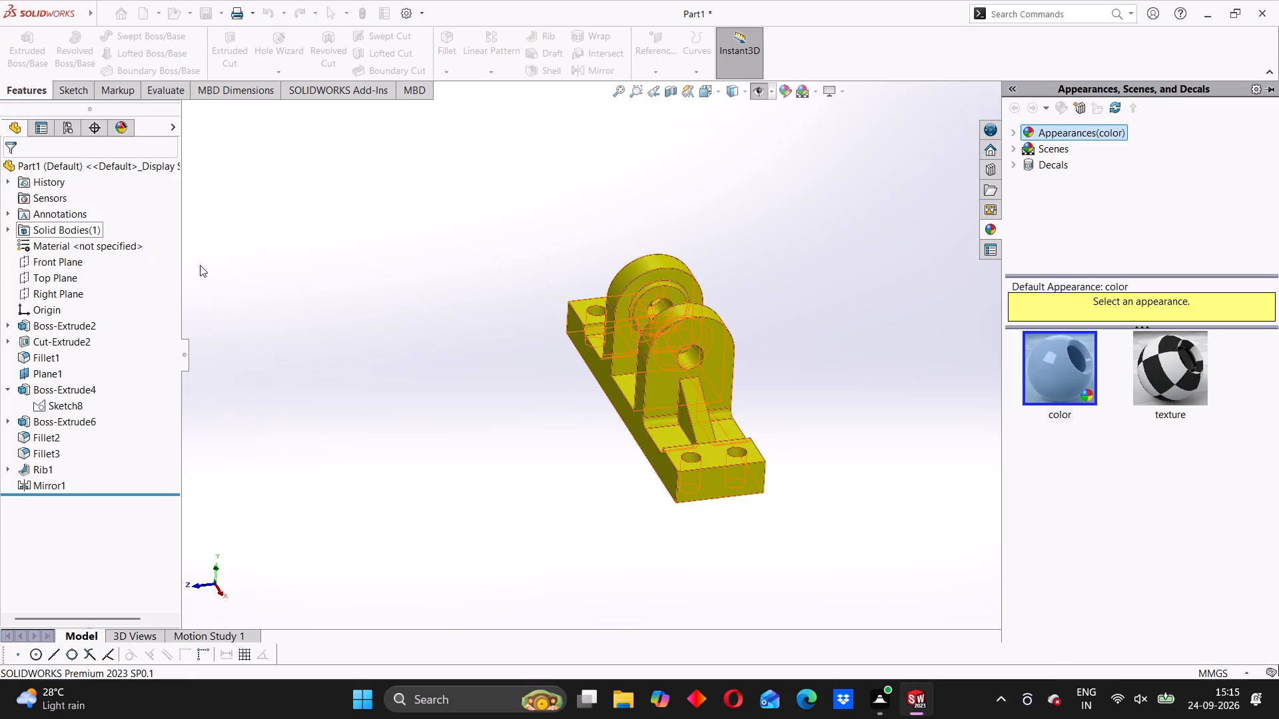
While saving the part under a chosen location, create a new folder in Downloads and name it ASSEMBLY 2.
{"action": "middle_click_drag", "start_coordinate": [470, 471], "coordinate": [552, 499]}
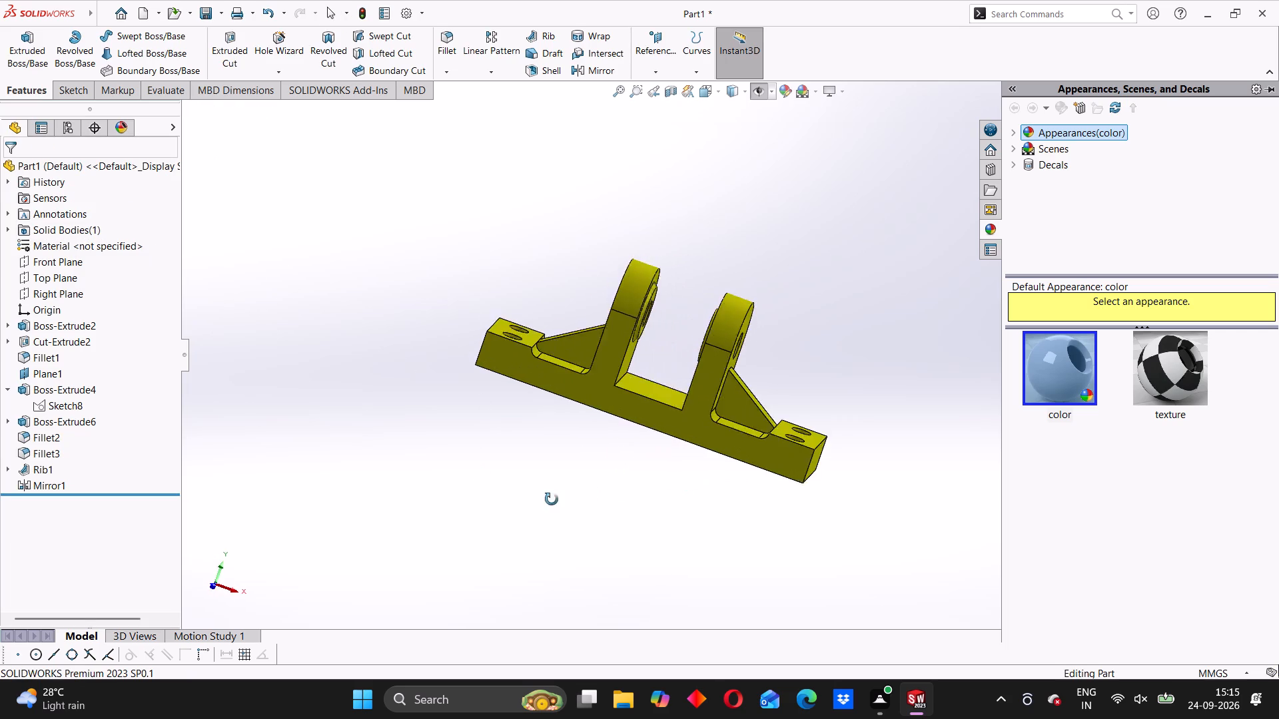
{"action": "middle_click_drag", "start_coordinate": [552, 499], "coordinate": [526, 503]}
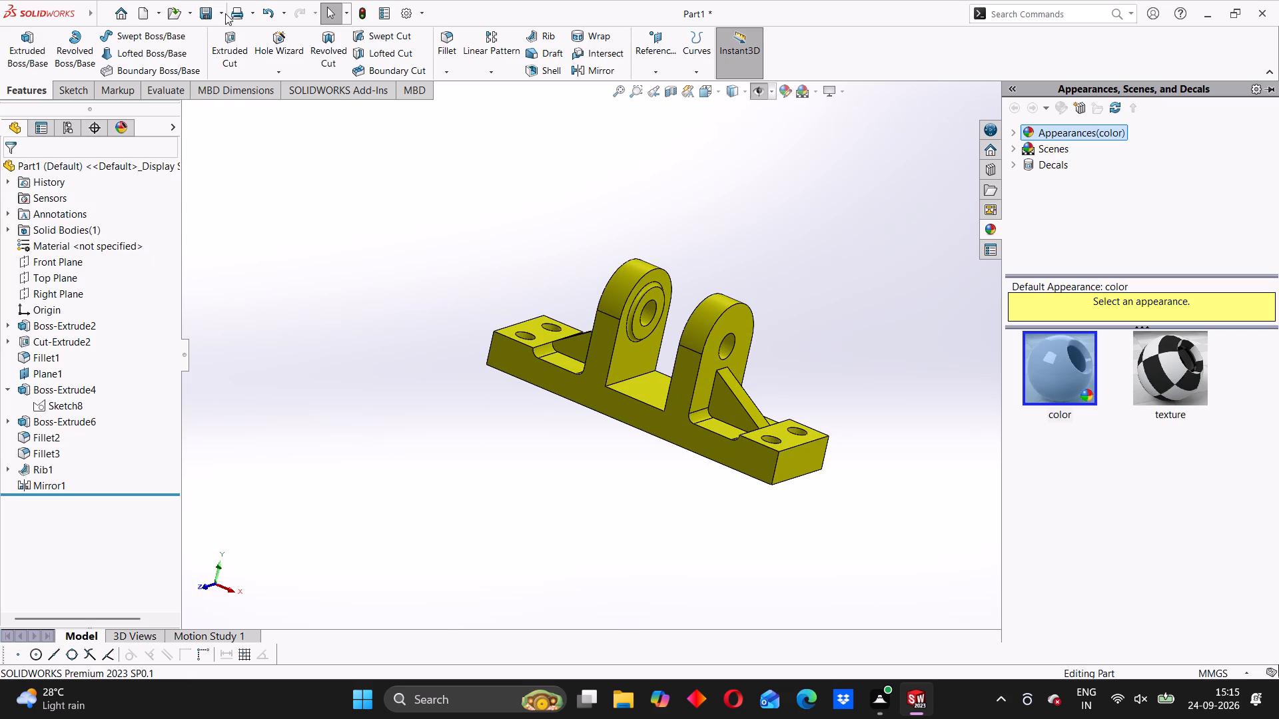
{"action": "left_click", "coordinate": [222, 12]}
{"action": "left_click", "coordinate": [224, 47]}
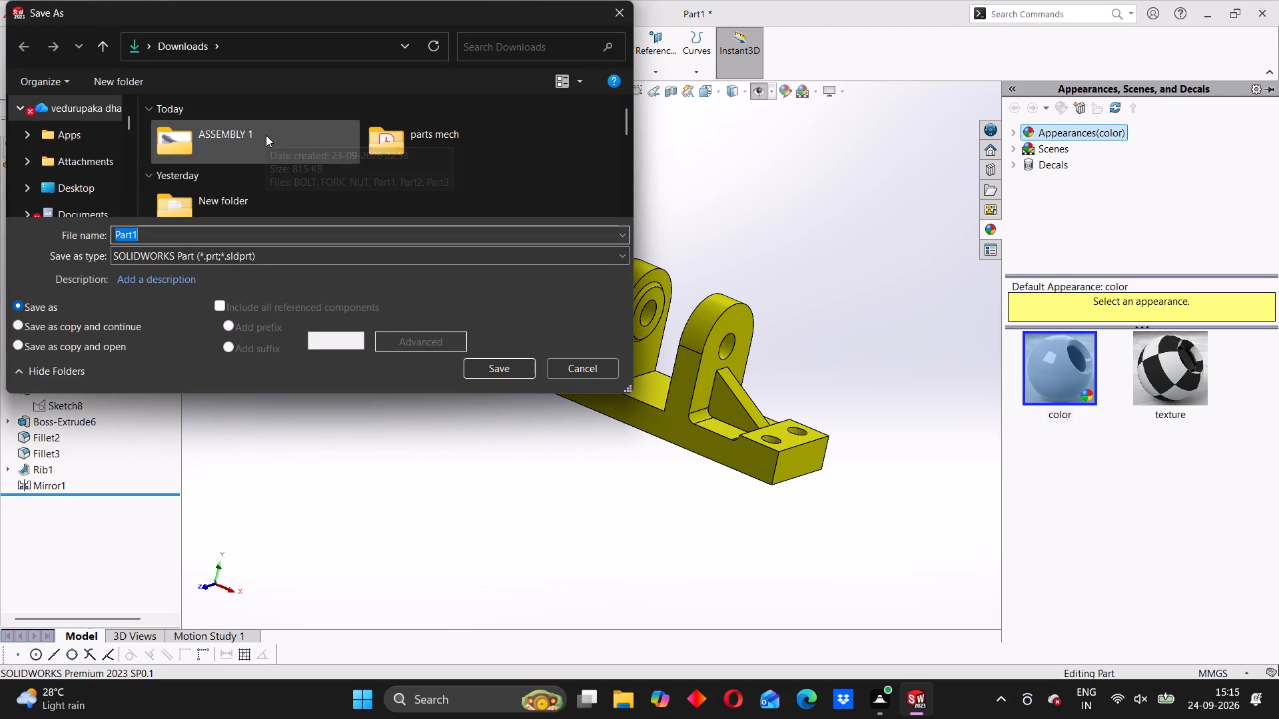
{"action": "scroll", "coordinate": [89, 169], "scroll_direction": "down", "scroll_amount": 1}
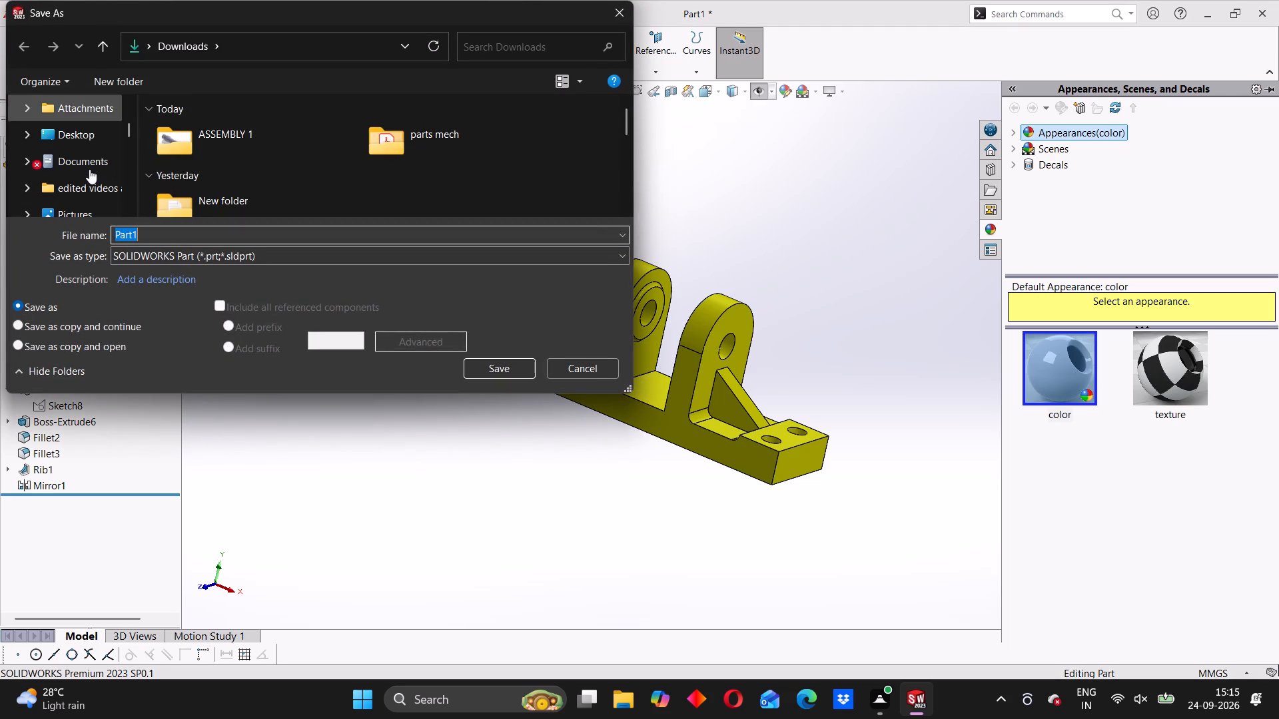
{"action": "left_click", "coordinate": [120, 83]}
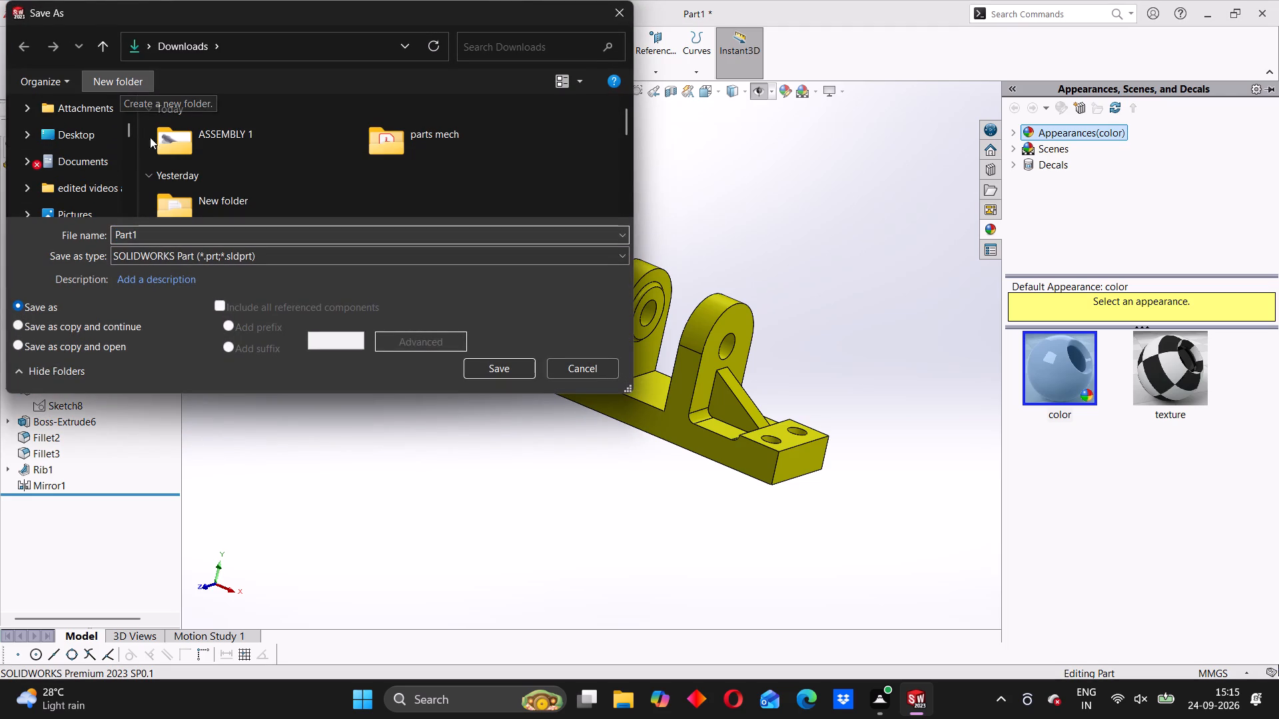
{"action": "left_click_drag", "start_coordinate": [147, 226], "coordinate": [141, 228]}
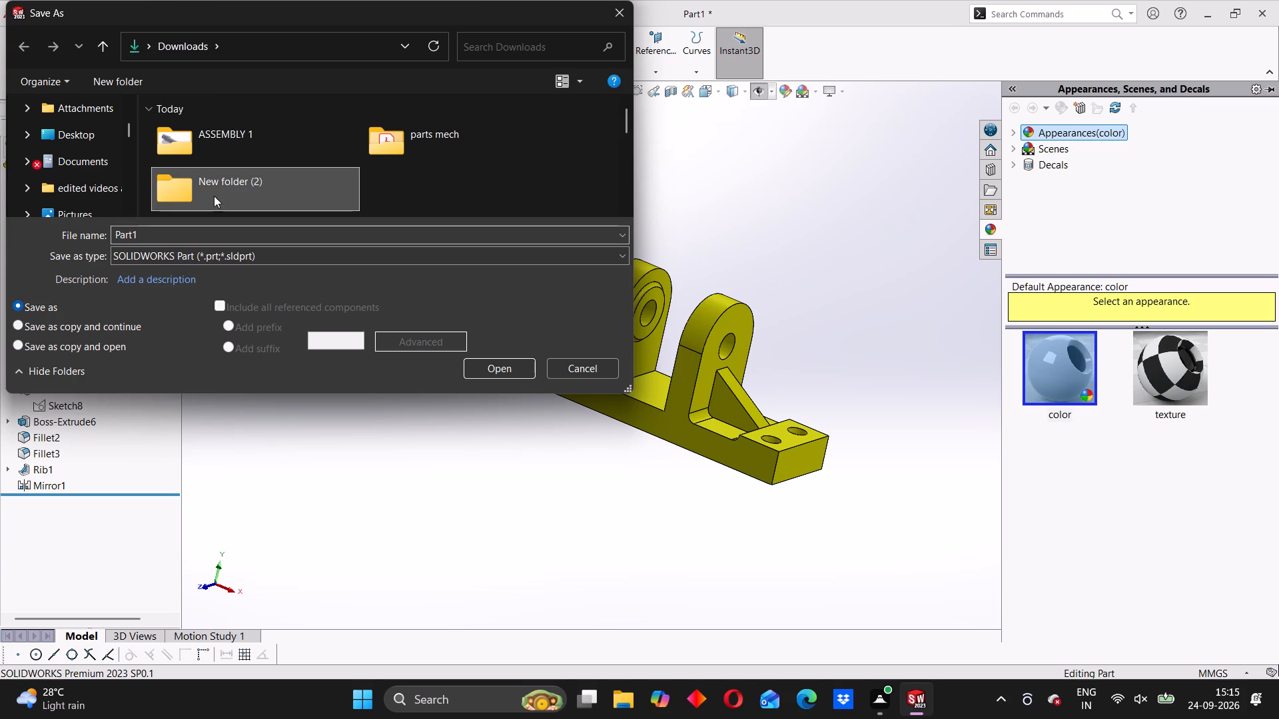
{"action": "double_click", "coordinate": [220, 183]}
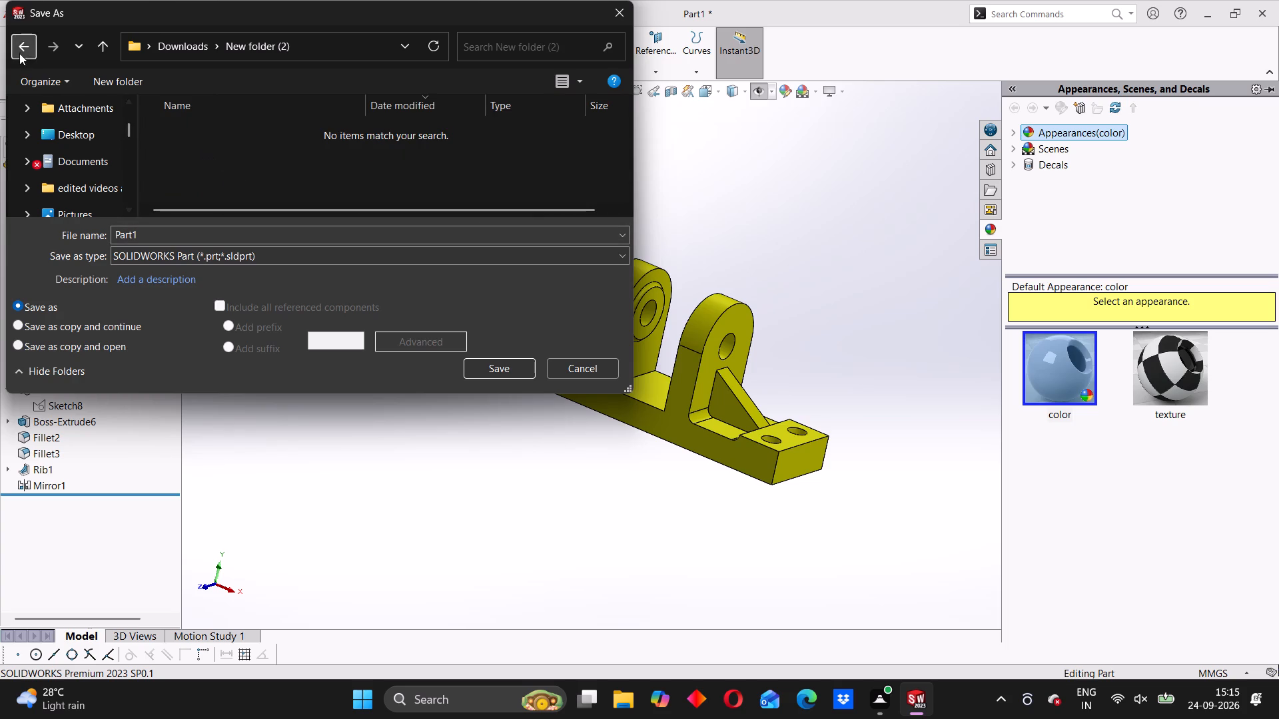
{"action": "left_click", "coordinate": [19, 52]}
{"action": "left_click", "coordinate": [226, 130]}
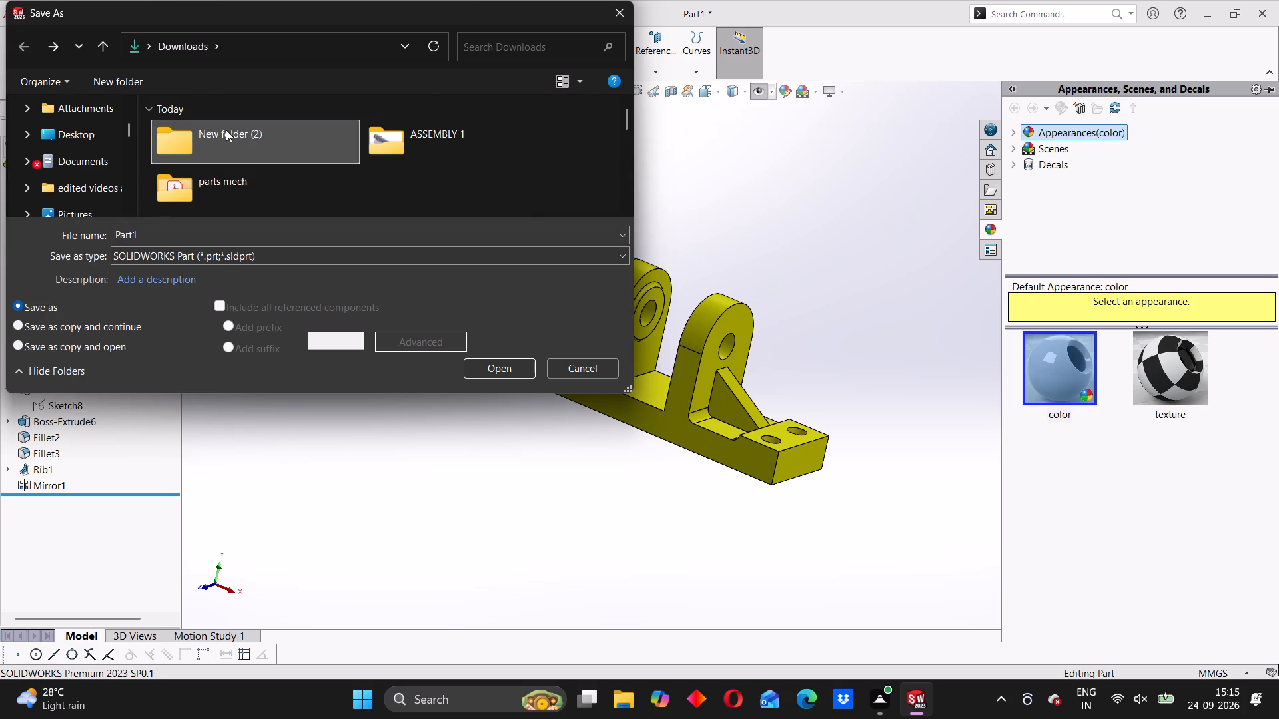
{"action": "double_click", "coordinate": [224, 132]}
{"action": "left_click_drag", "start_coordinate": [285, 134], "coordinate": [266, 134]}
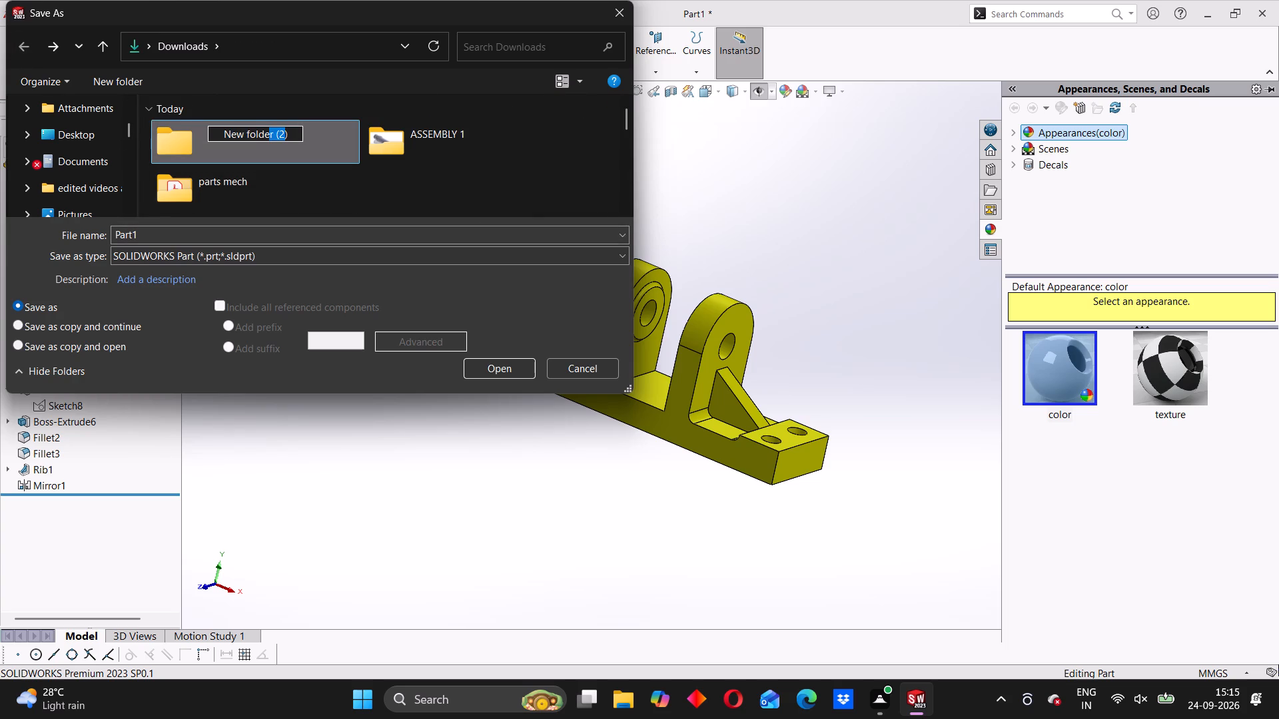
{"action": "left_click_drag", "start_coordinate": [266, 134], "coordinate": [226, 136]}
{"action": "key", "text": "a"}
{"action": "key", "text": "BackSpace"}
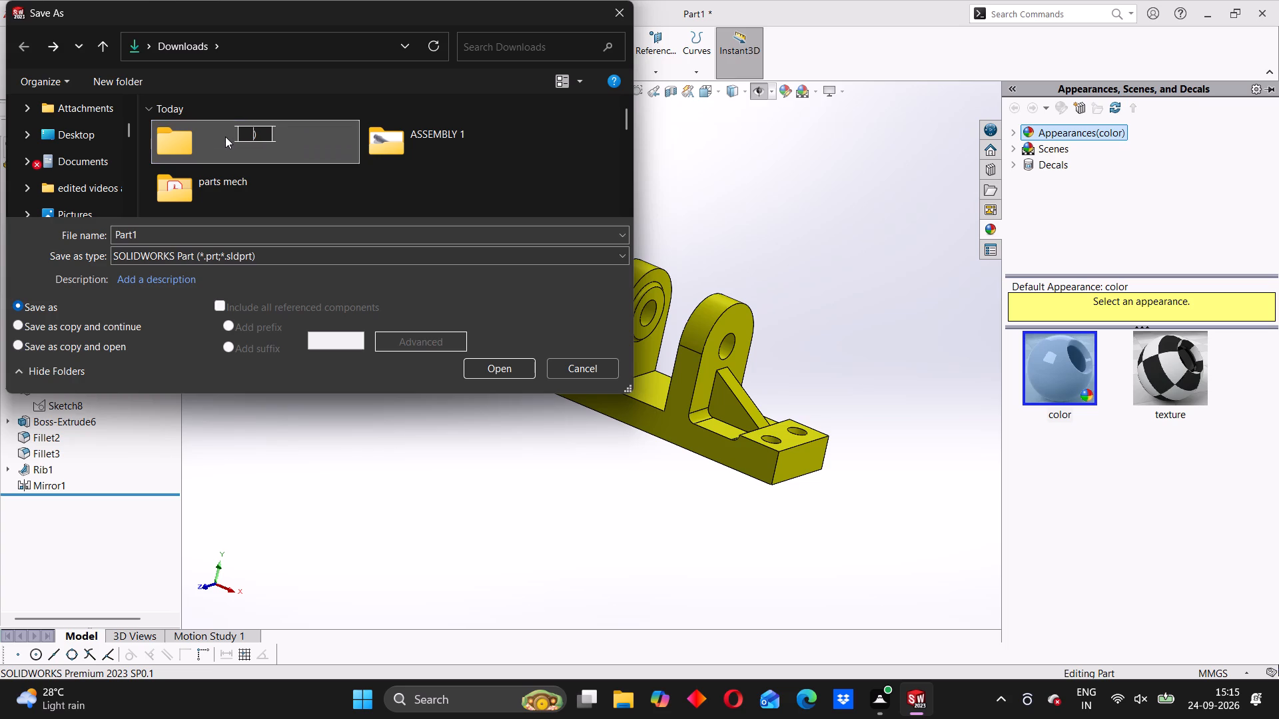
{"action": "key", "text": "Right"}
{"action": "key", "text": "BackSpace"}
{"action": "type", "text": "ASSEMBLY 2"}
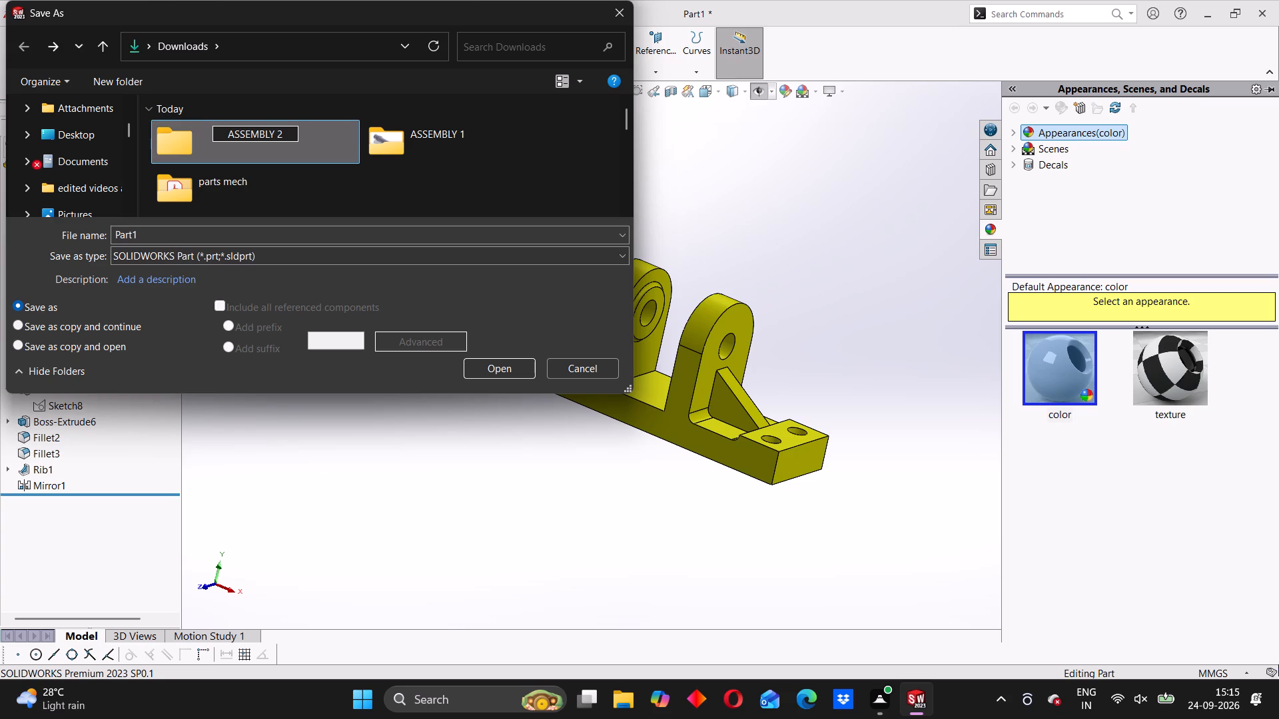
{"action": "left_click", "coordinate": [320, 140]}
Save the part as Part1 in the ASSEMBLY 2 folder, keeping the SOLIDWORKS Part file type.
{"action": "double_click", "coordinate": [269, 138]}
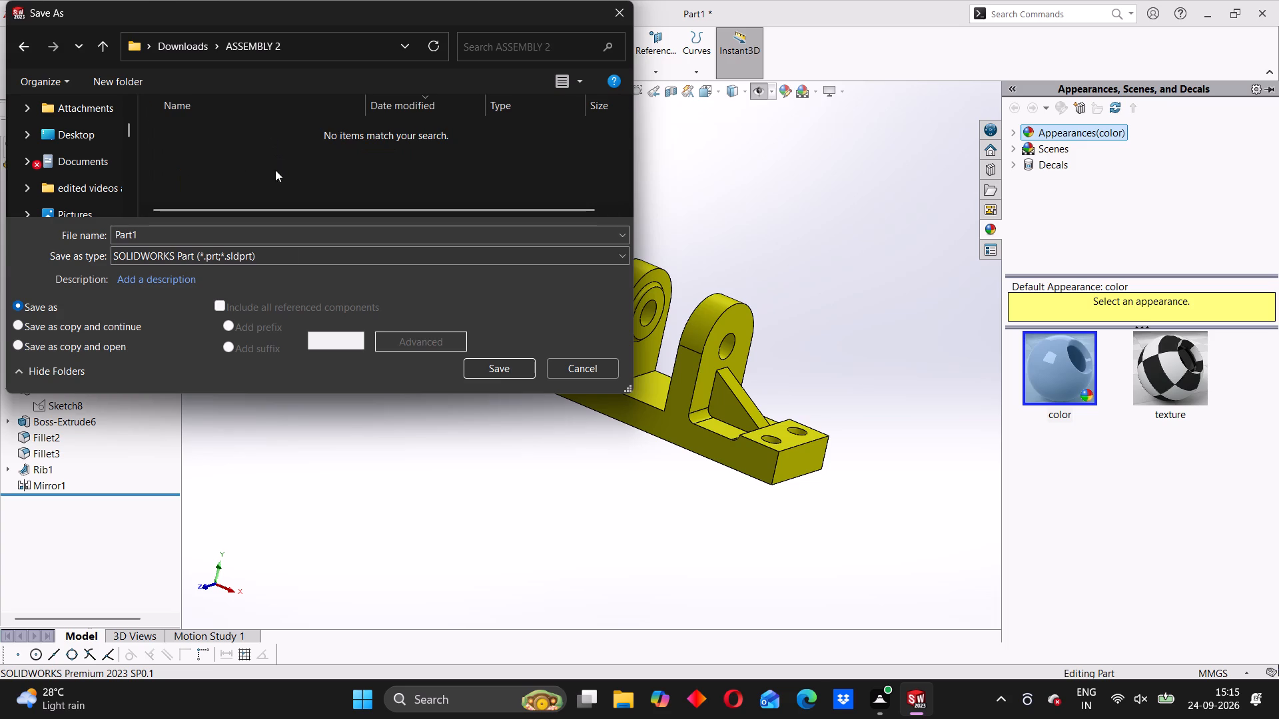
{"action": "left_click_drag", "start_coordinate": [144, 226], "coordinate": [102, 238]}
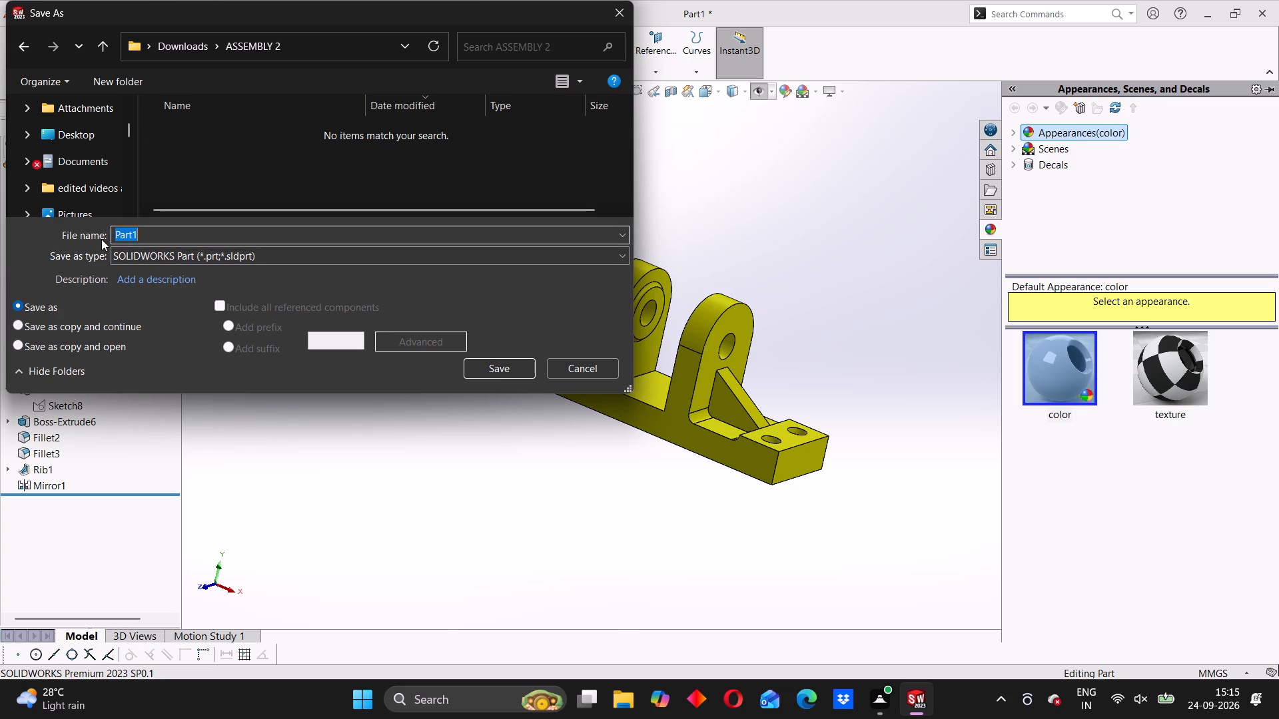
{"action": "left_click", "coordinate": [158, 234]}
{"action": "left_click", "coordinate": [482, 368]}
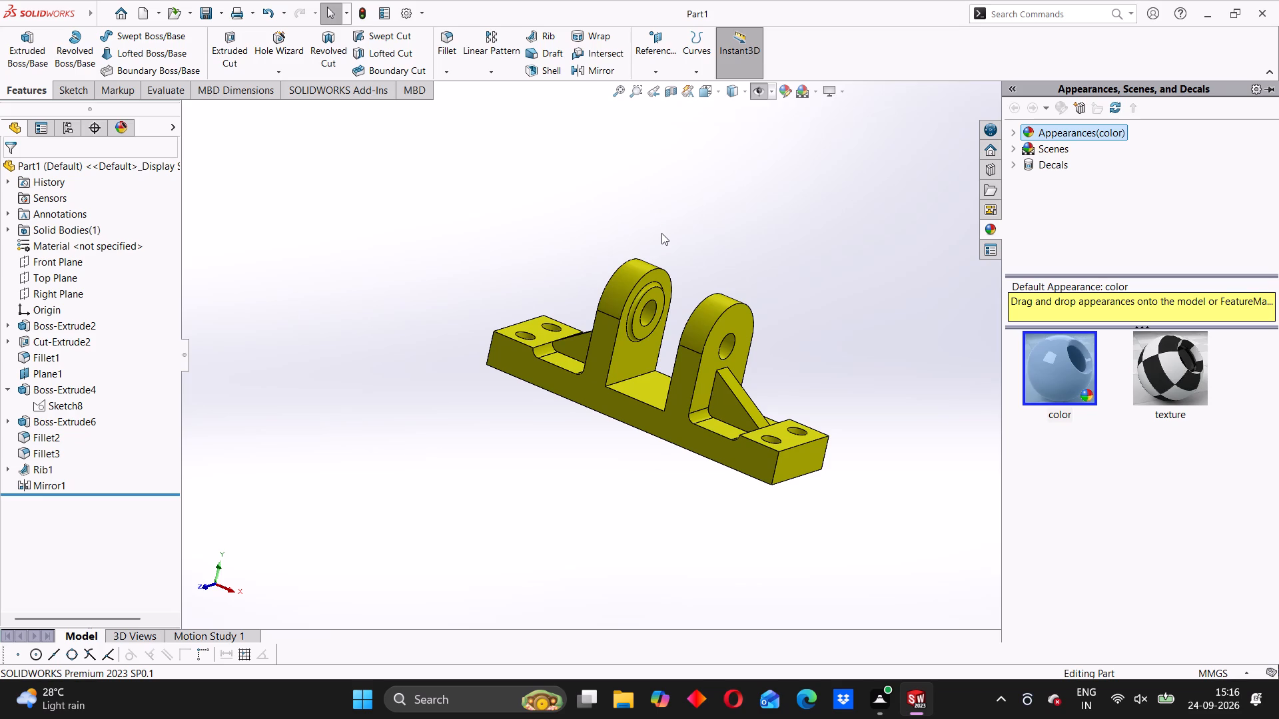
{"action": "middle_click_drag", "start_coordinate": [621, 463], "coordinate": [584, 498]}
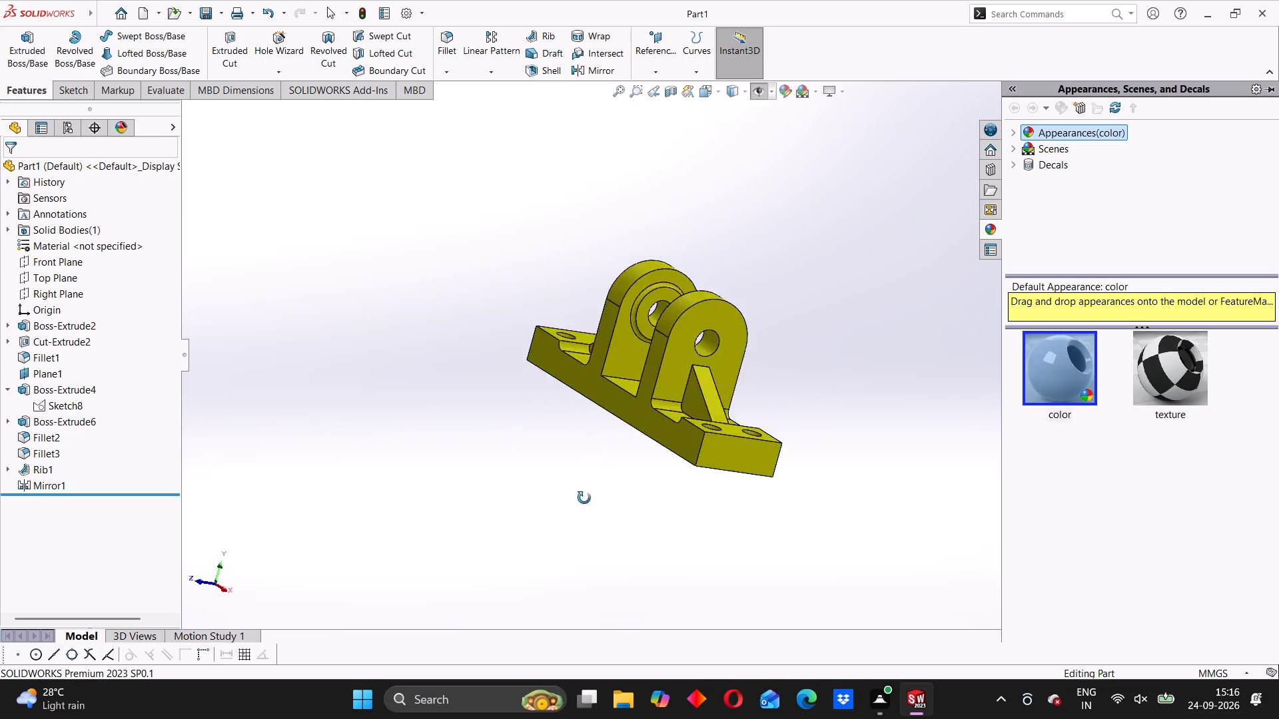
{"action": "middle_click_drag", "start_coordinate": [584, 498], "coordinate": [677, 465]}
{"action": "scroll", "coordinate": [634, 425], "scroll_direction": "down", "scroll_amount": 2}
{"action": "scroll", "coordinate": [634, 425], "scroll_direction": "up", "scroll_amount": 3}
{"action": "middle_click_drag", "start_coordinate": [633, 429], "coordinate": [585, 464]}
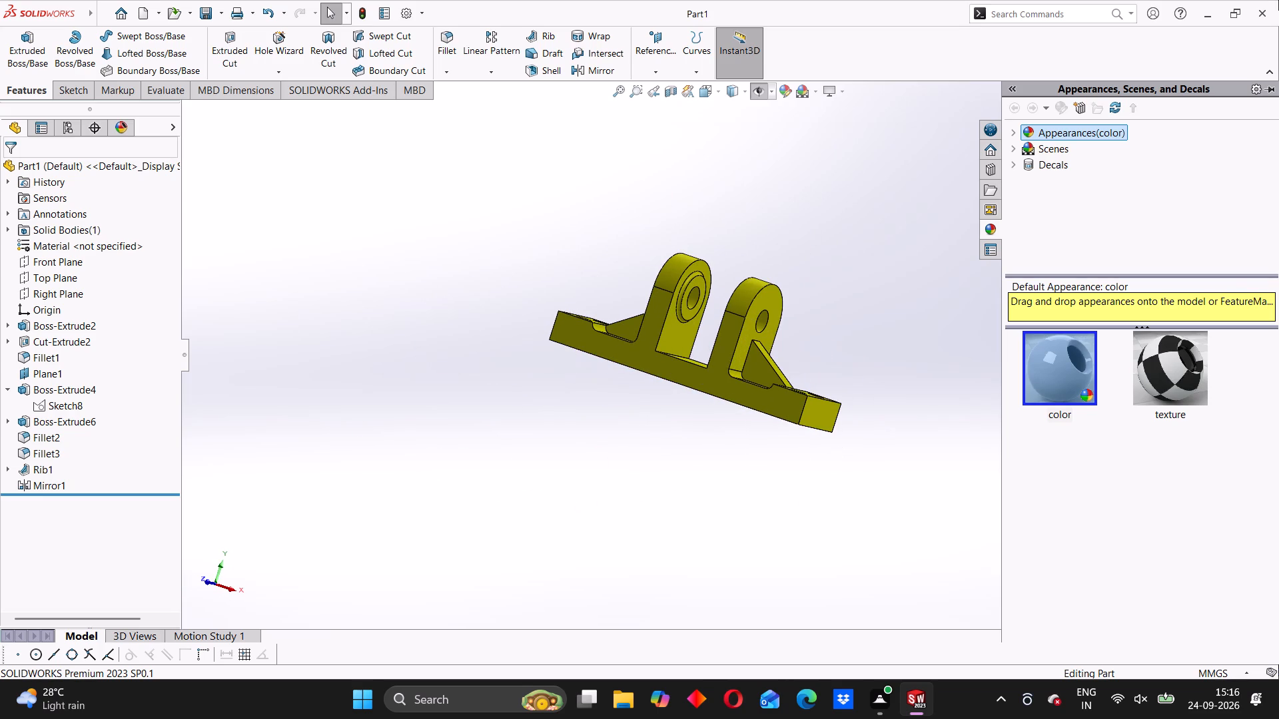
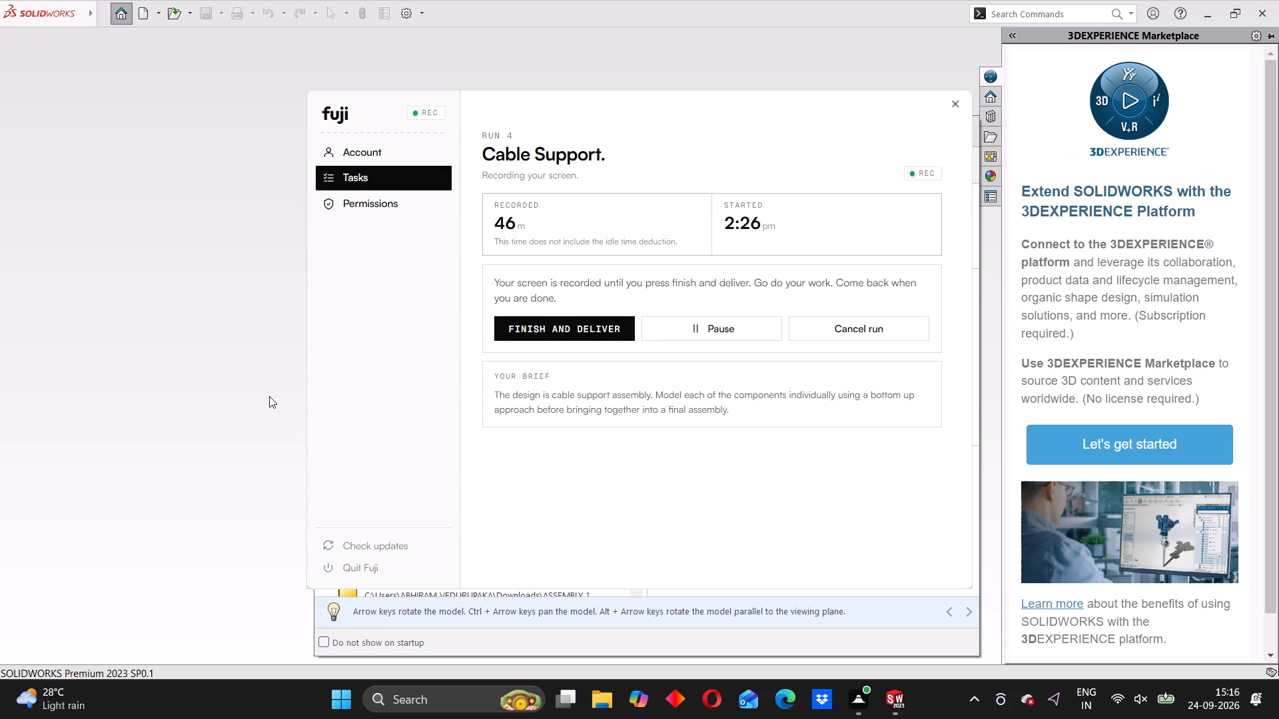
Create a new part and start a sketch on the Right Plane.
{"action": "left_click", "coordinate": [290, 81]}
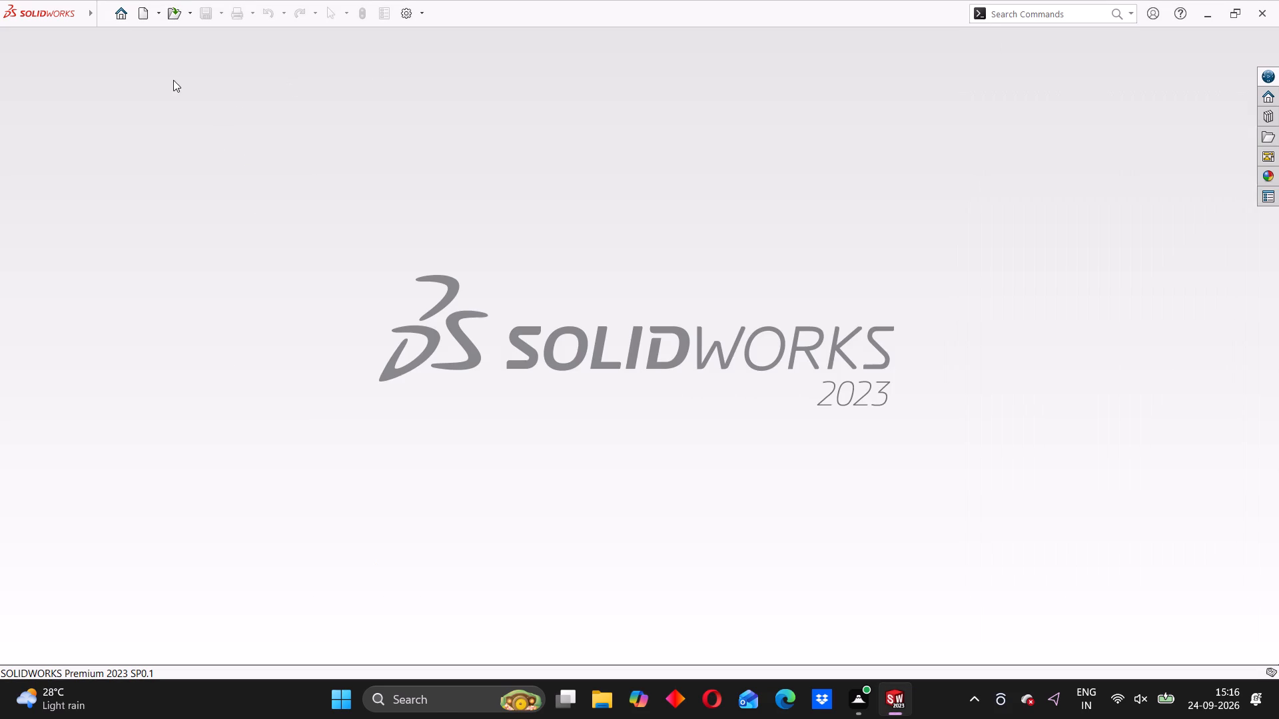
{"action": "left_click", "coordinate": [112, 18]}
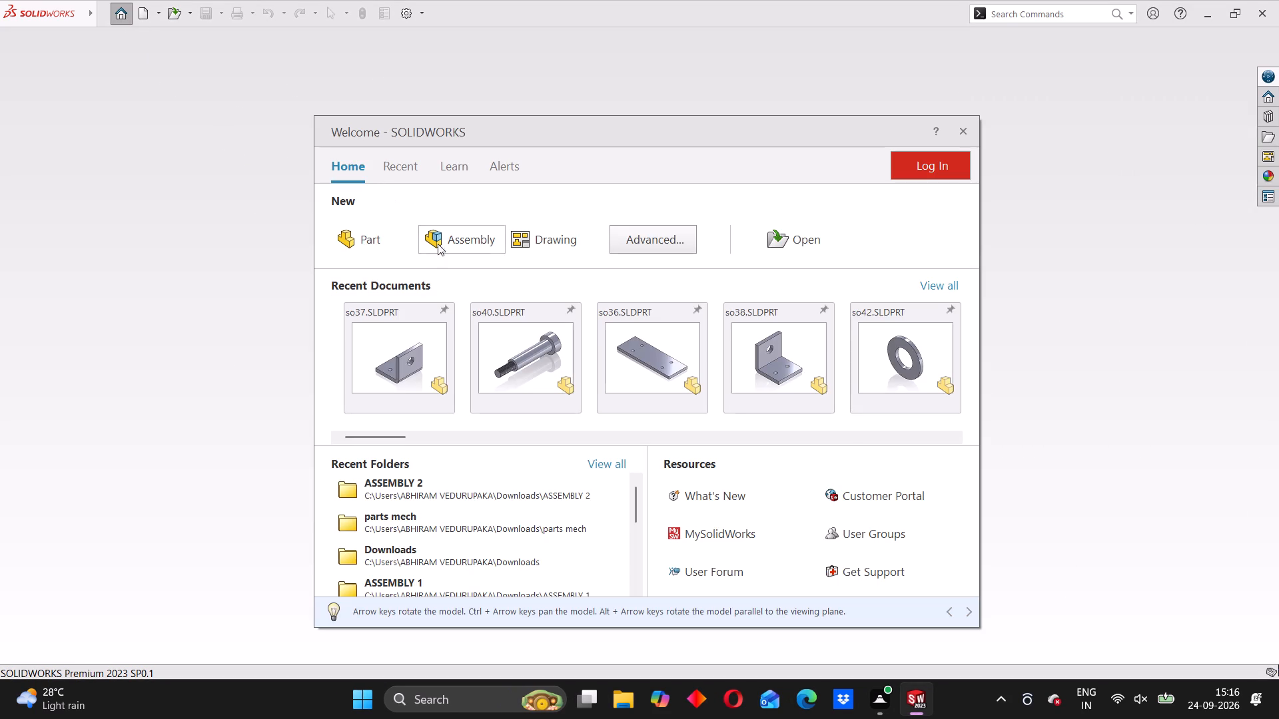
{"action": "left_click", "coordinate": [360, 236]}
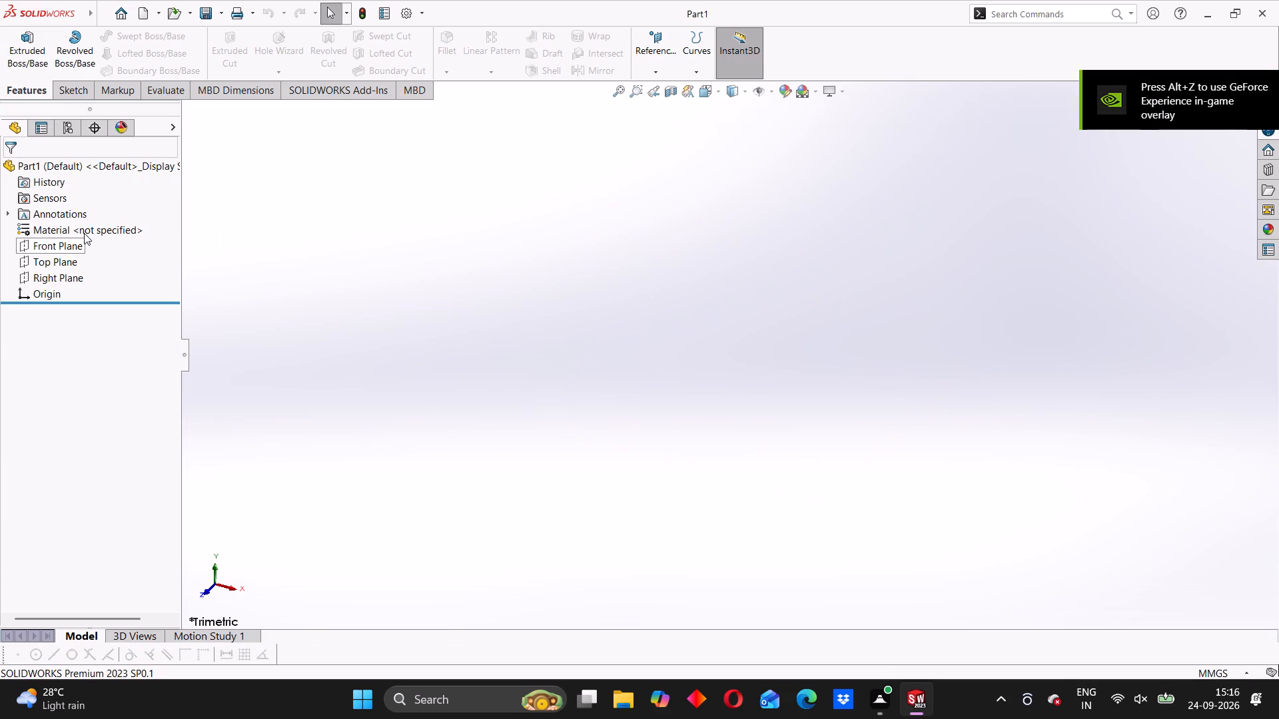
{"action": "left_click", "coordinate": [59, 273]}
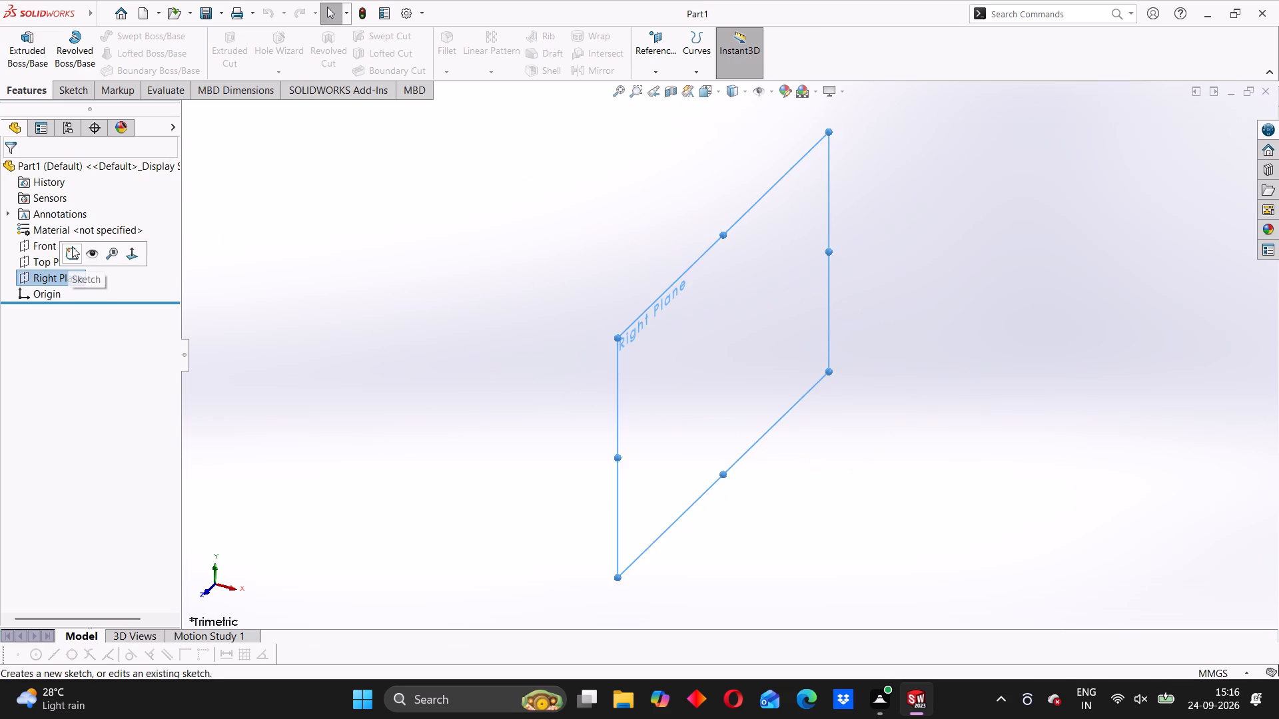
{"action": "left_click", "coordinate": [73, 250]}
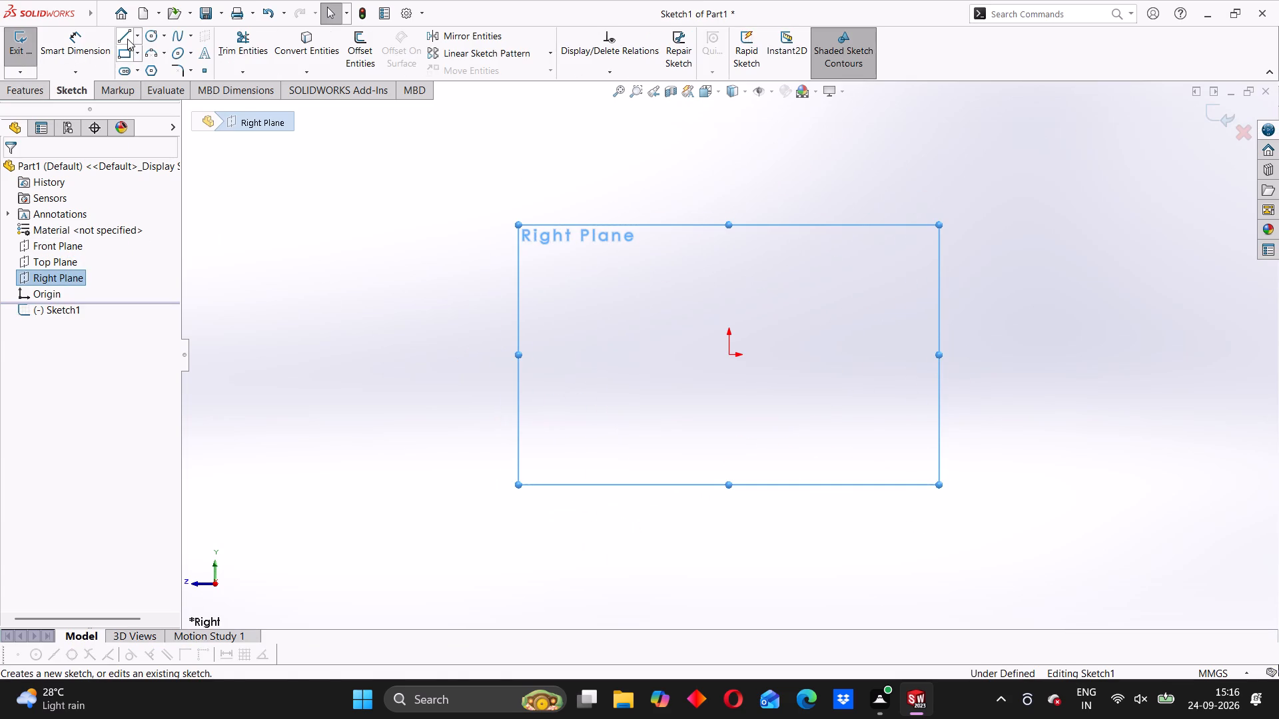
Sketch two concentric circles centred on the origin, with radii of about 74 mm and 38 mm.
{"action": "left_click", "coordinate": [127, 39]}
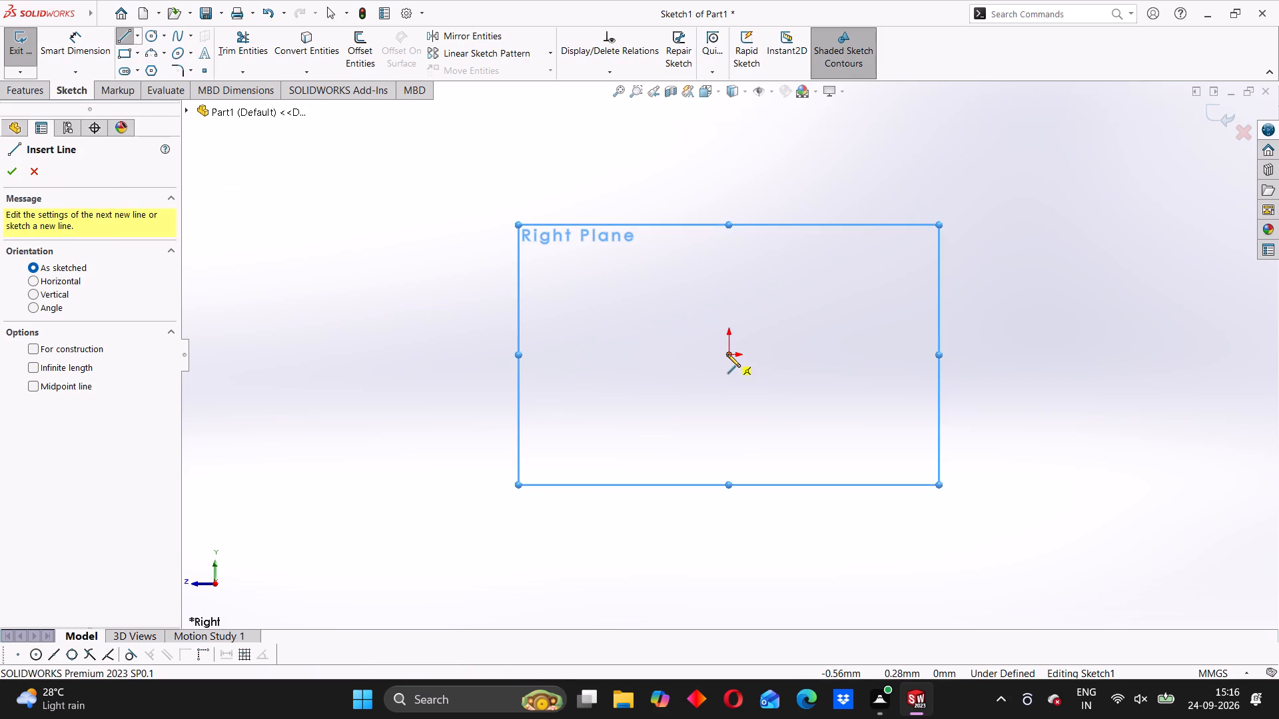
{"action": "left_click", "coordinate": [156, 38]}
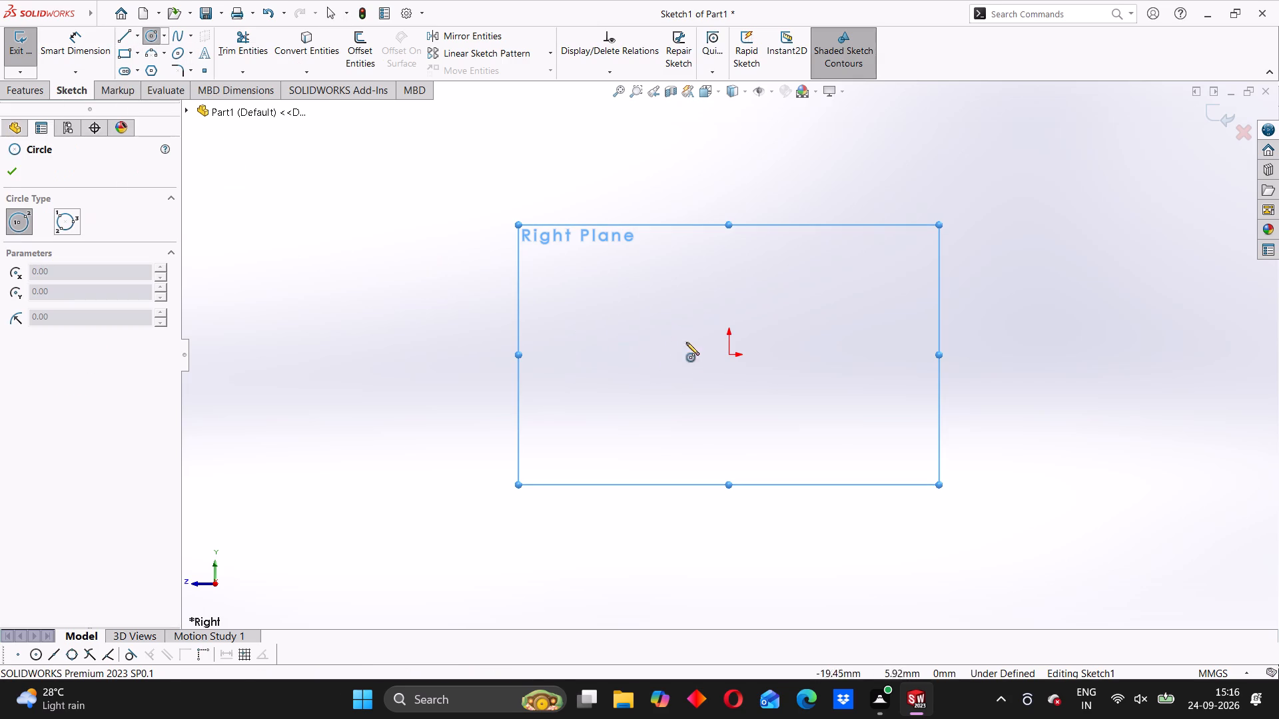
{"action": "left_click", "coordinate": [726, 353]}
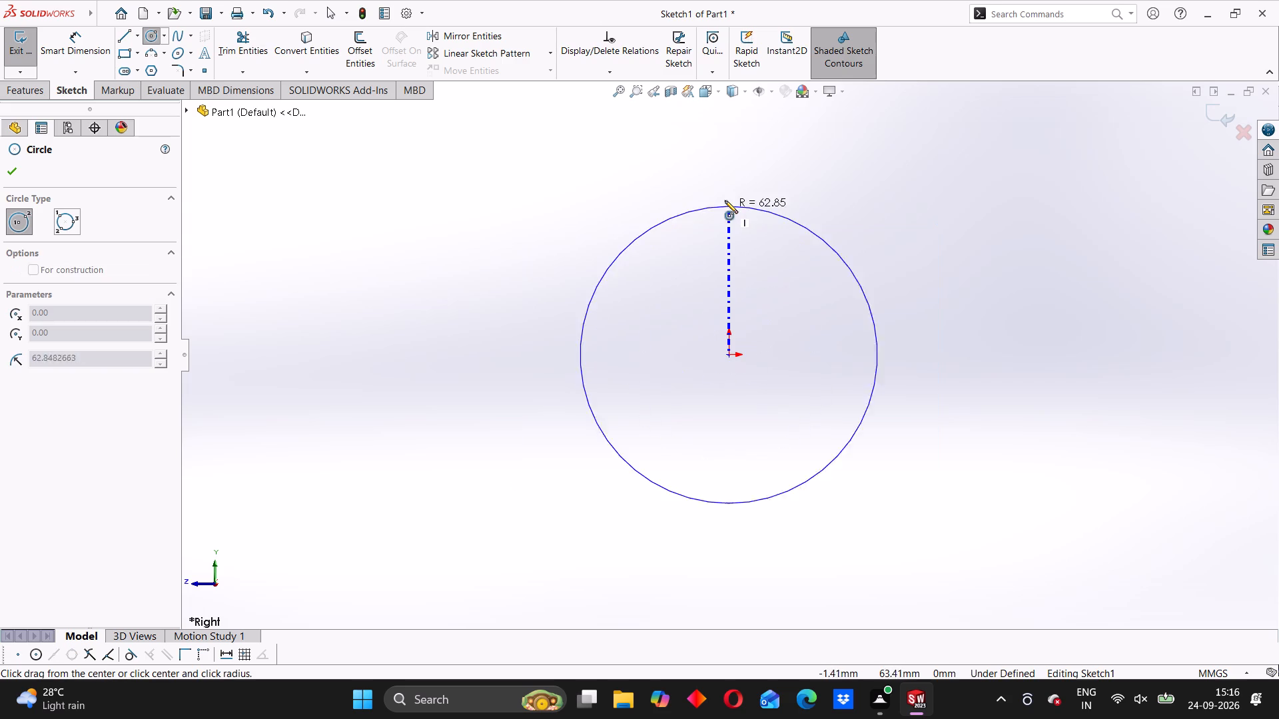
{"action": "left_click", "coordinate": [729, 180]}
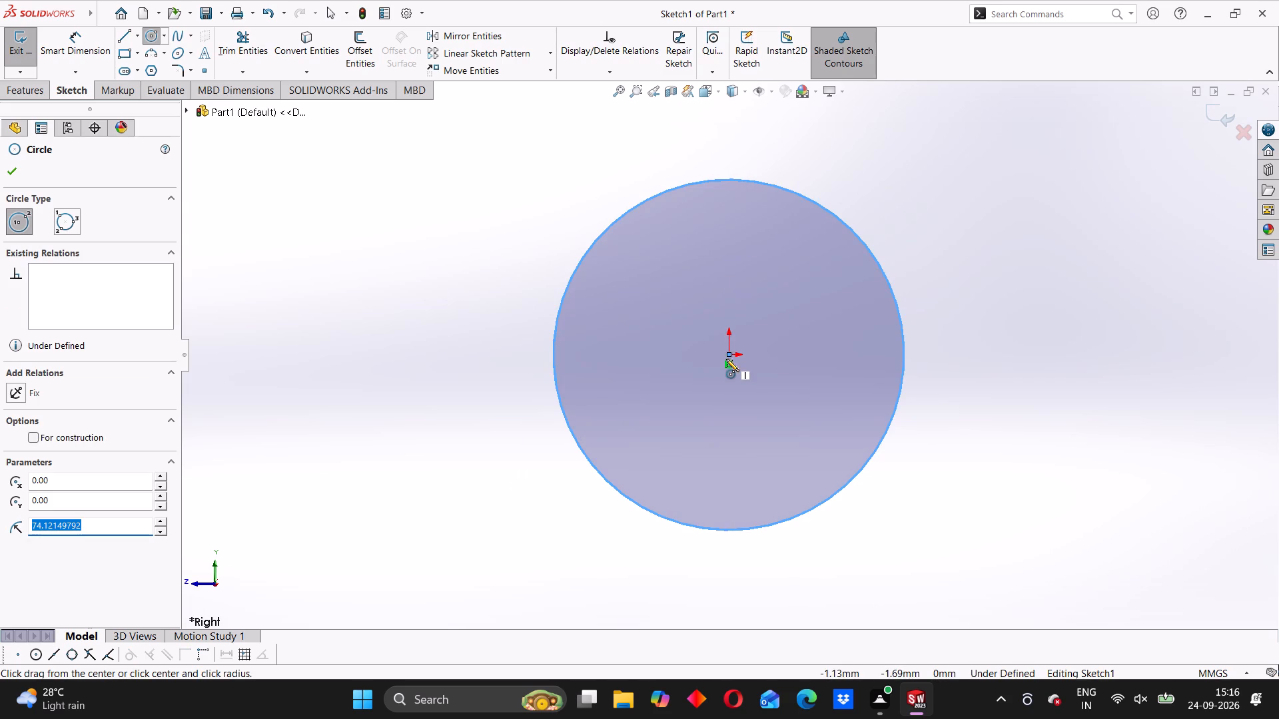
{"action": "left_click", "coordinate": [728, 353]}
{"action": "left_click", "coordinate": [746, 266]}
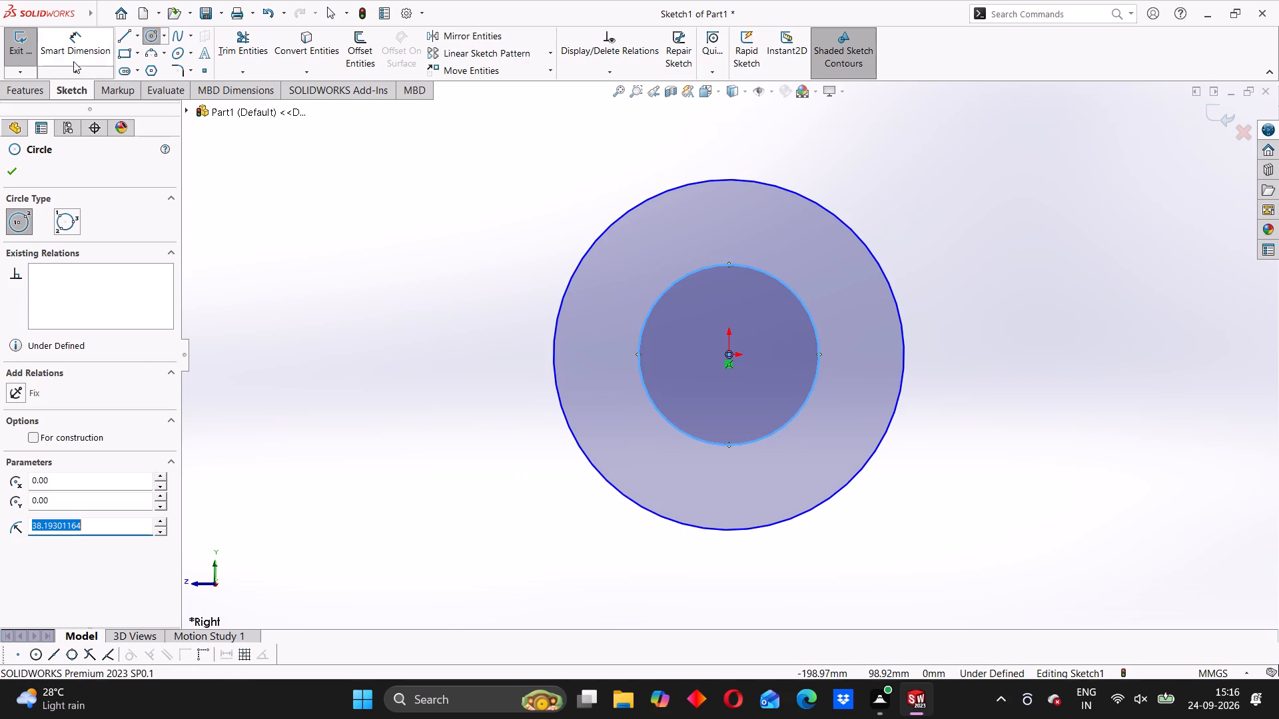
Dimension the inner circle to 26 mm diameter and the outer circle to 56 mm diameter.
{"action": "left_click", "coordinate": [66, 52]}
{"action": "left_click", "coordinate": [811, 322]}
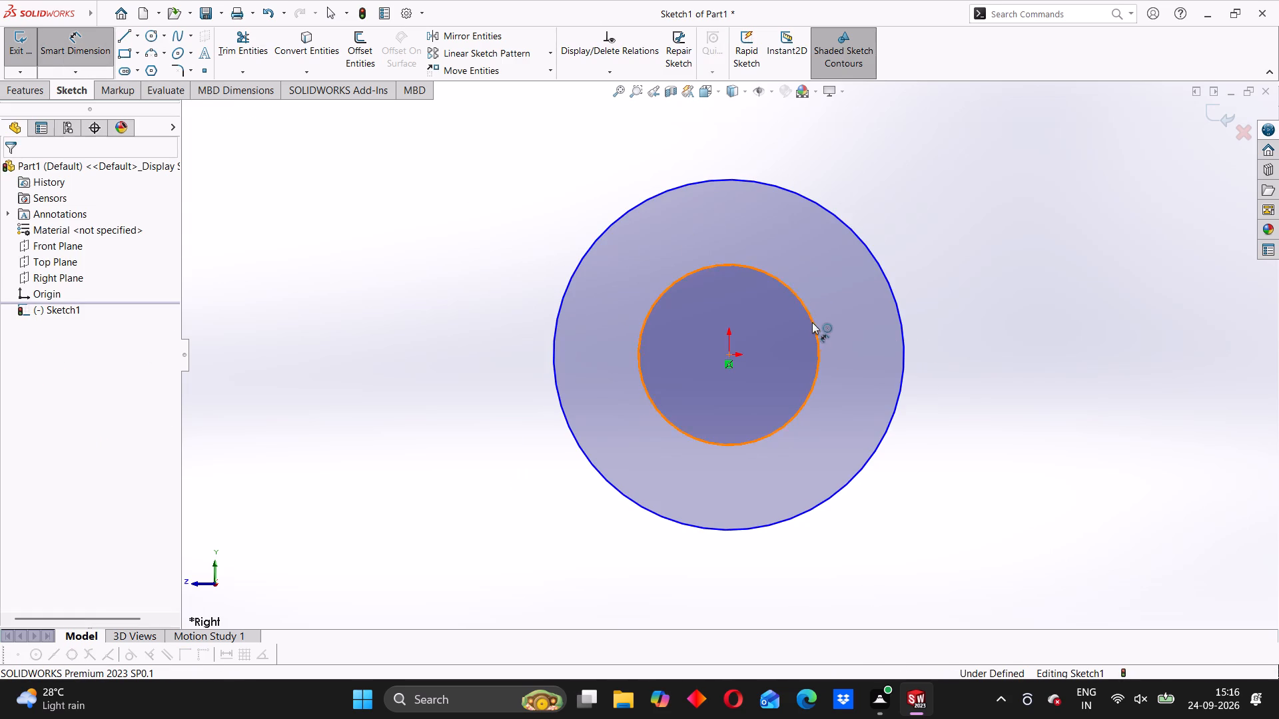
{"action": "left_click", "coordinate": [857, 328]}
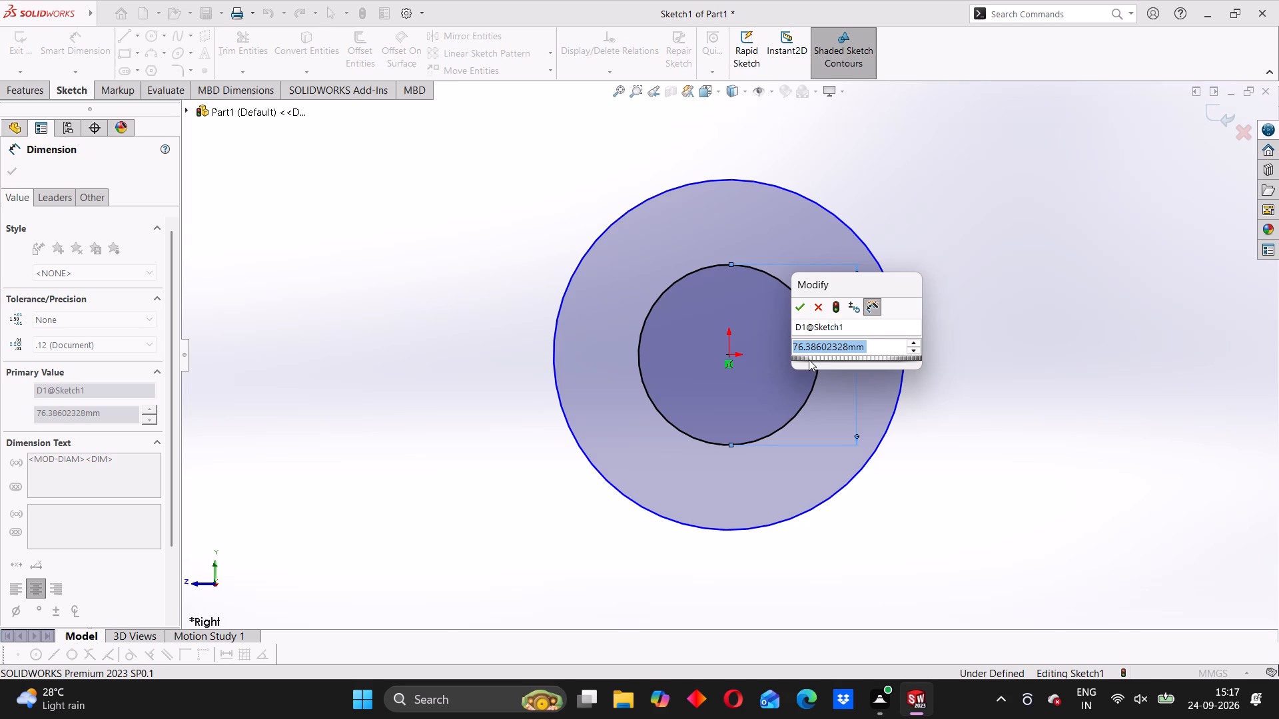
{"action": "type", "text": "26"}
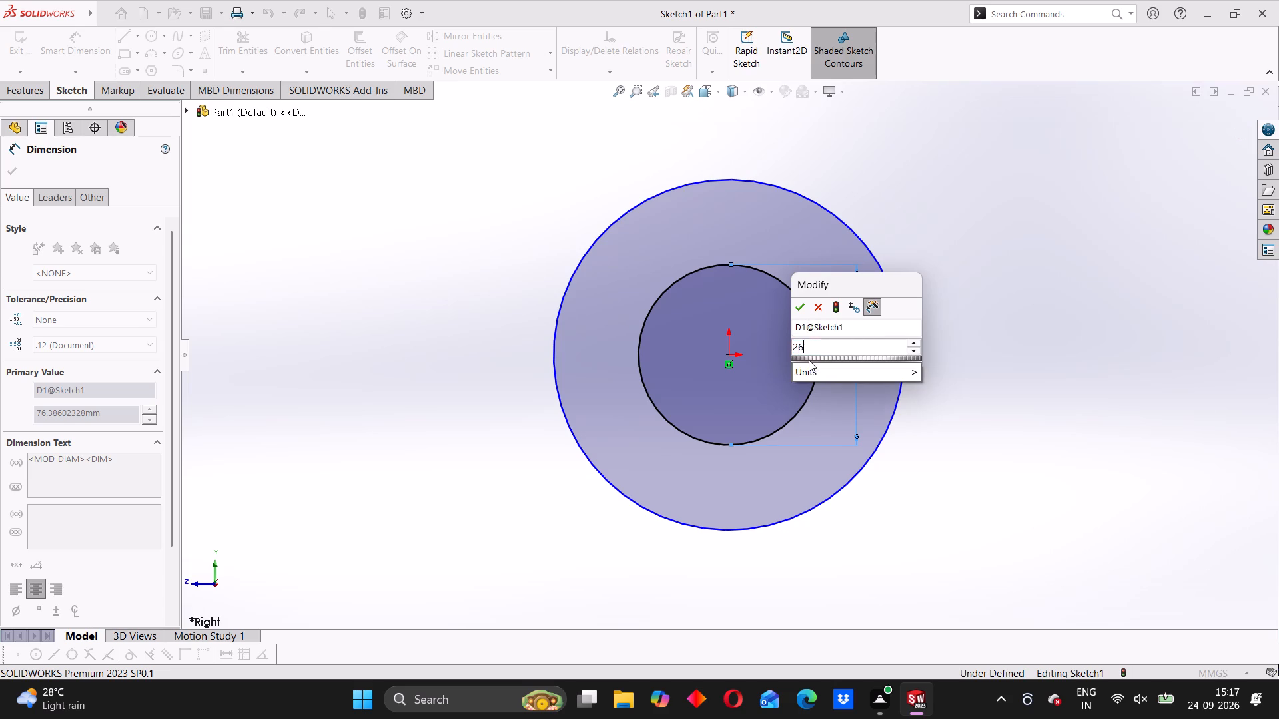
{"action": "key", "text": "Return"}
{"action": "left_click", "coordinate": [851, 227]}
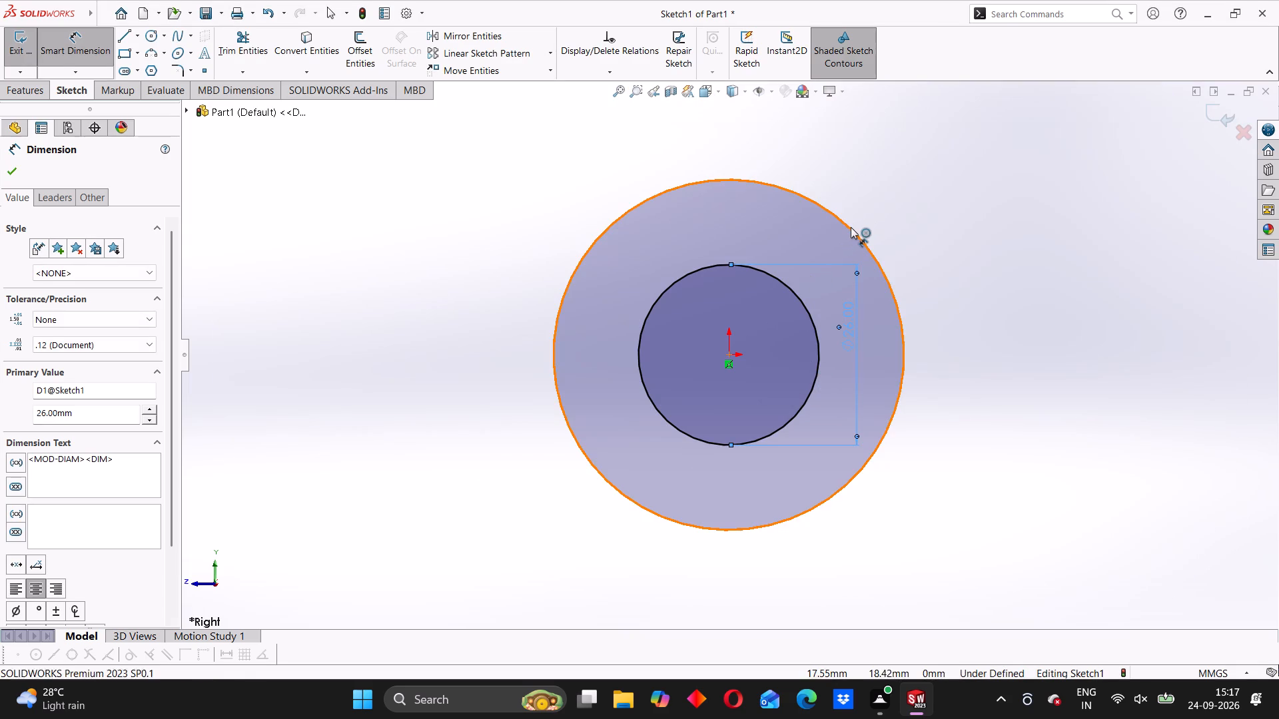
{"action": "left_click", "coordinate": [1027, 270]}
{"action": "type", "text": "56"}
{"action": "key", "text": "Return"}
{"action": "left_click_drag", "start_coordinate": [308, 367], "coordinate": [320, 371]}
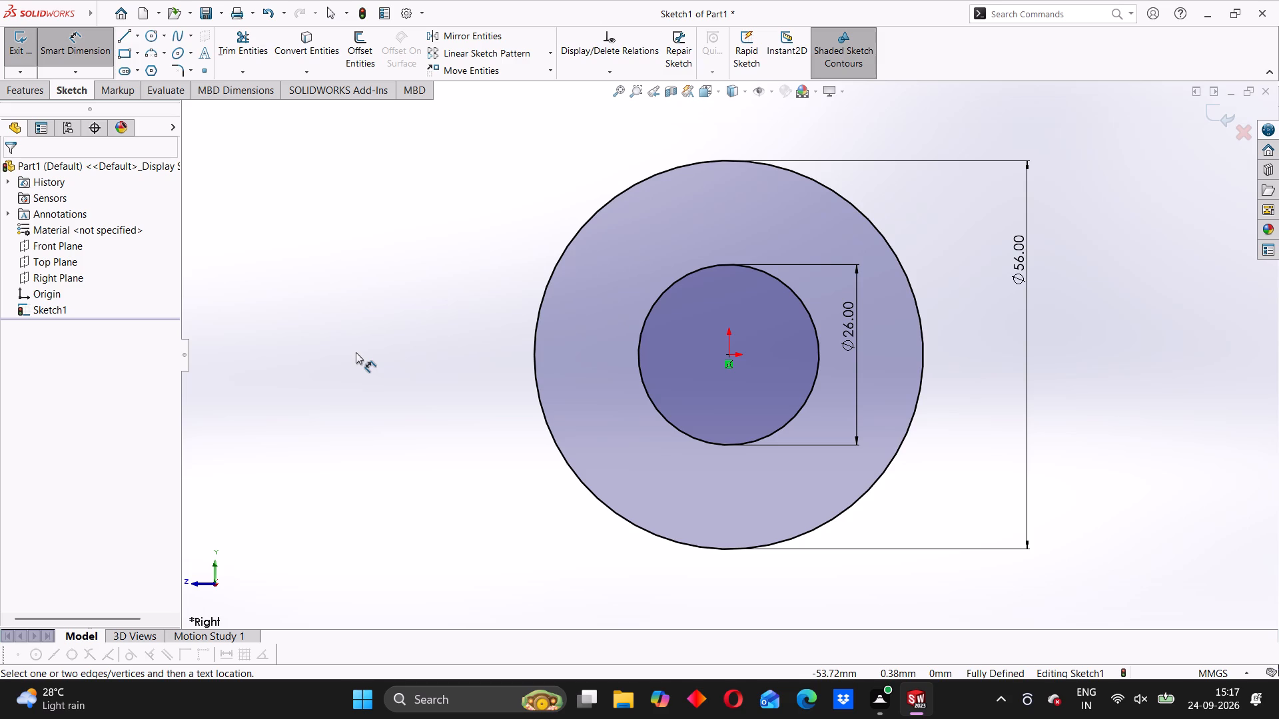
Add a third circle centred on the origin inside the other two and dimension it to 14 mm diameter.
{"action": "middle_click_drag", "start_coordinate": [459, 428], "coordinate": [487, 441]}
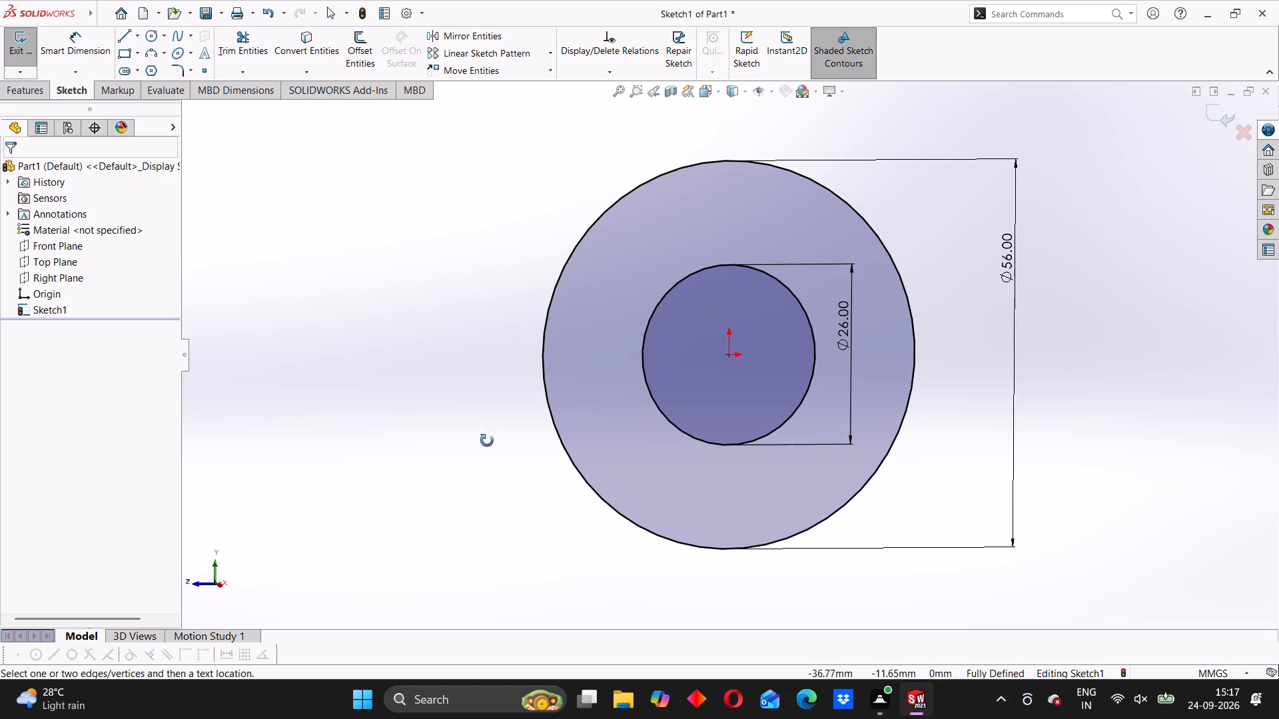
{"action": "middle_click_drag", "start_coordinate": [487, 441], "coordinate": [490, 441]}
{"action": "left_click", "coordinate": [148, 35]}
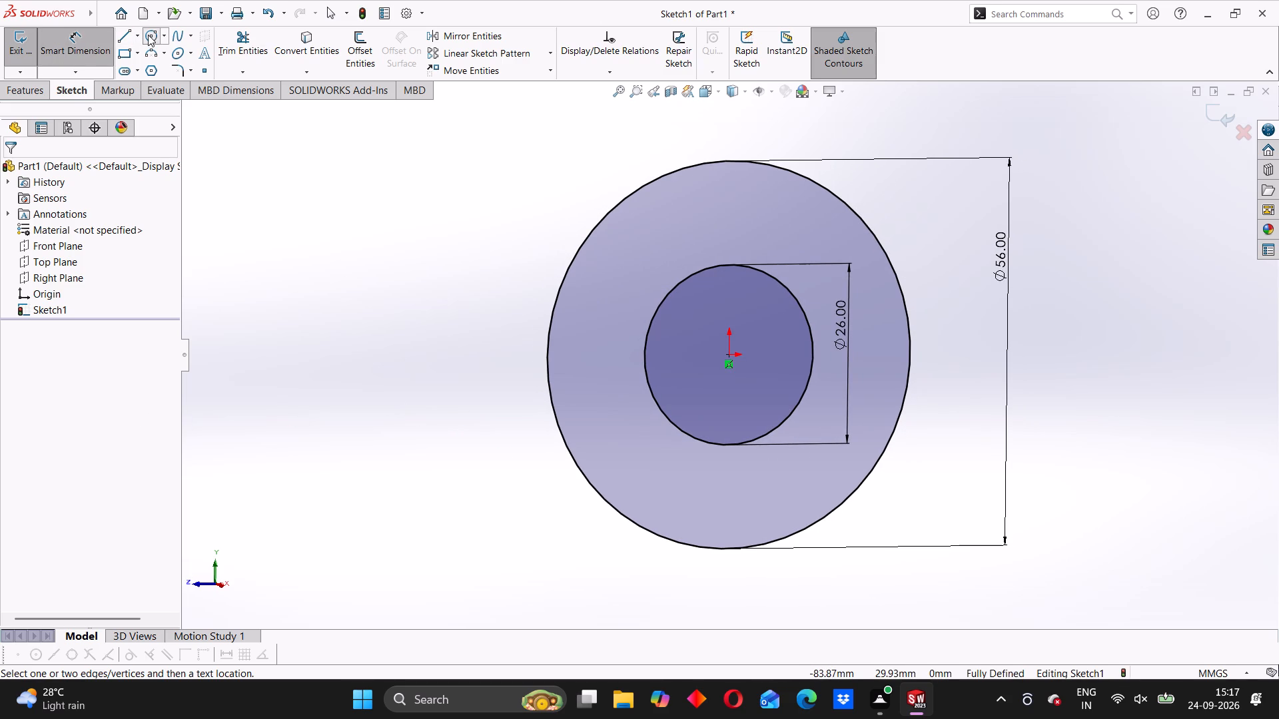
{"action": "left_click", "coordinate": [729, 354]}
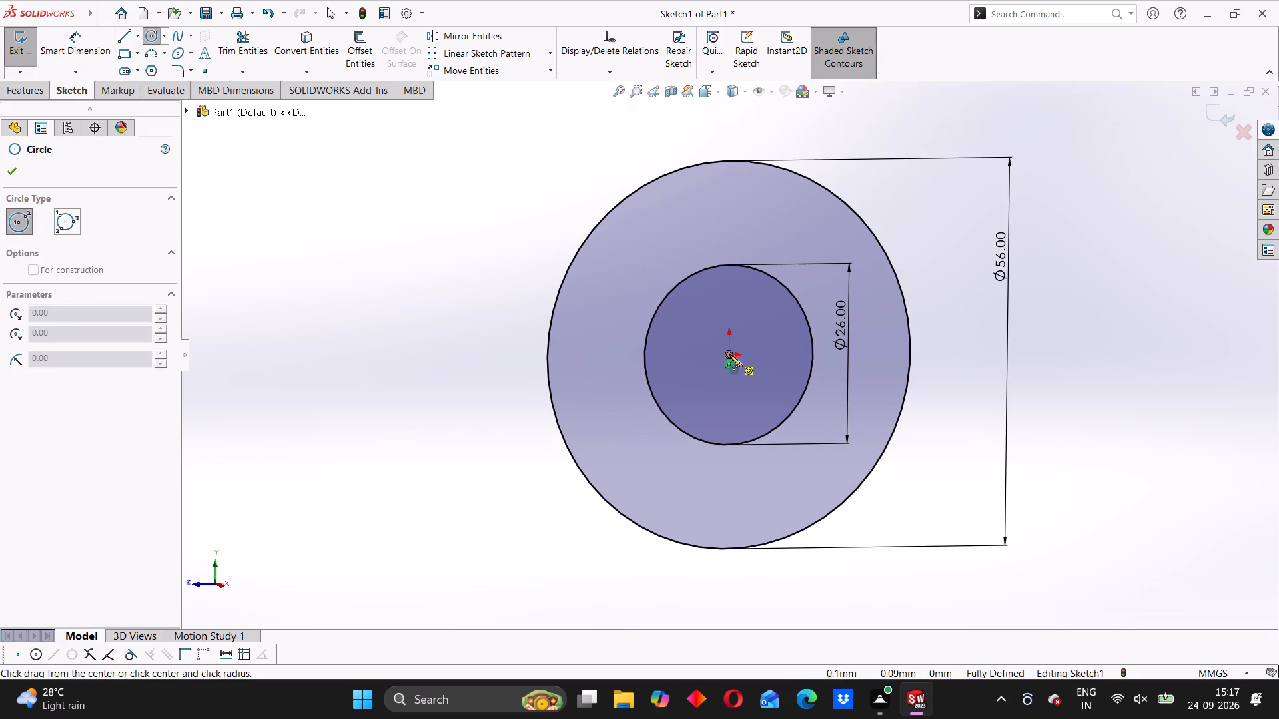
{"action": "left_click", "coordinate": [756, 331]}
{"action": "left_click", "coordinate": [98, 54]}
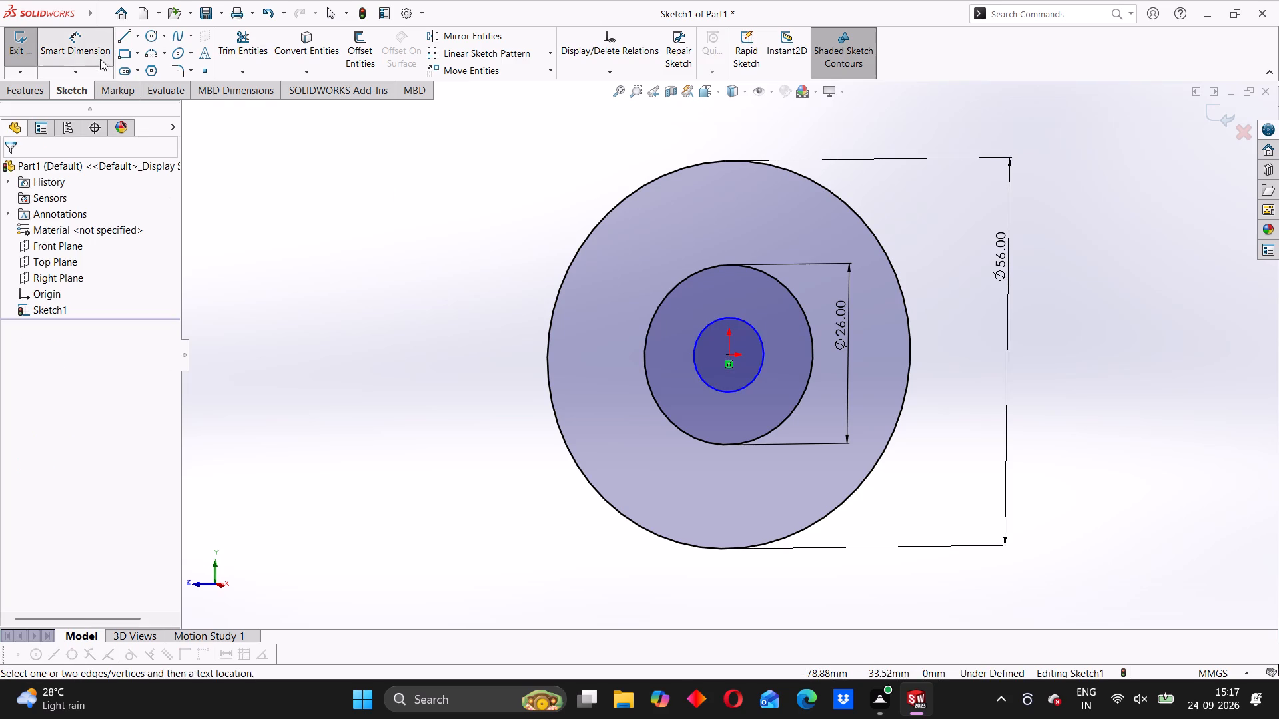
{"action": "left_click", "coordinate": [729, 318]}
{"action": "left_click", "coordinate": [969, 320]}
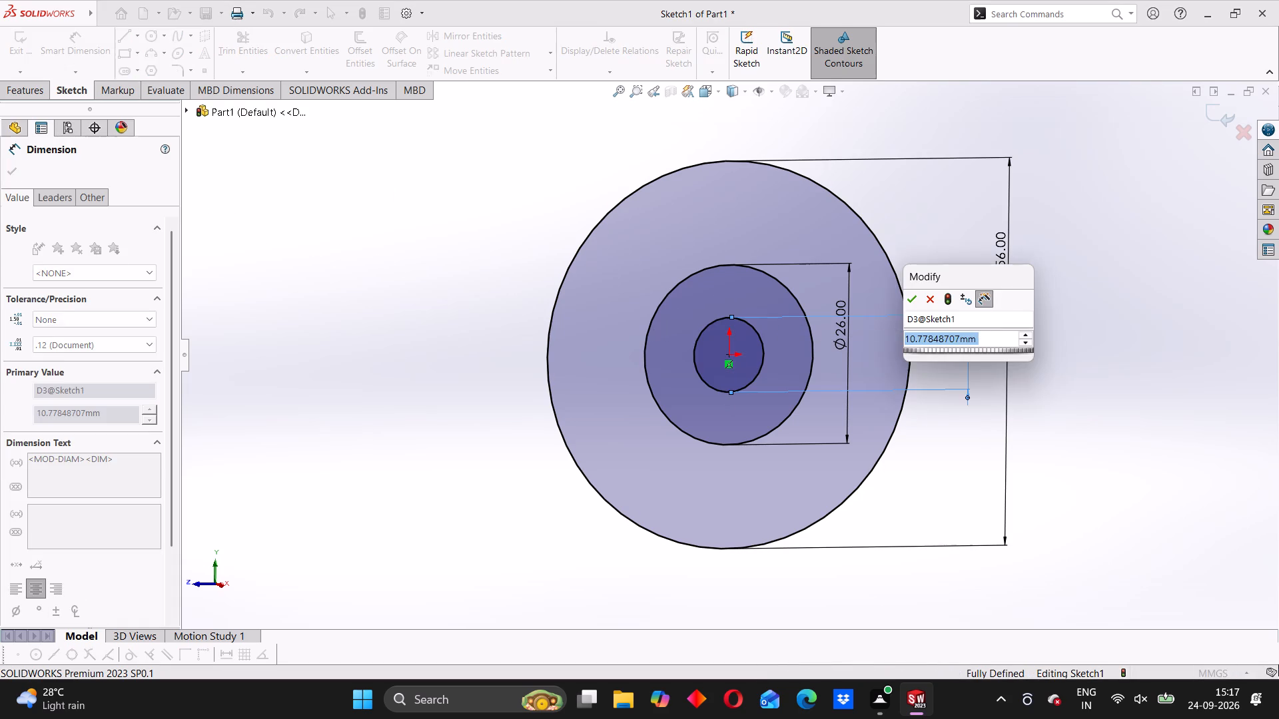
{"action": "type", "text": "14"}
{"action": "key", "text": "Return"}
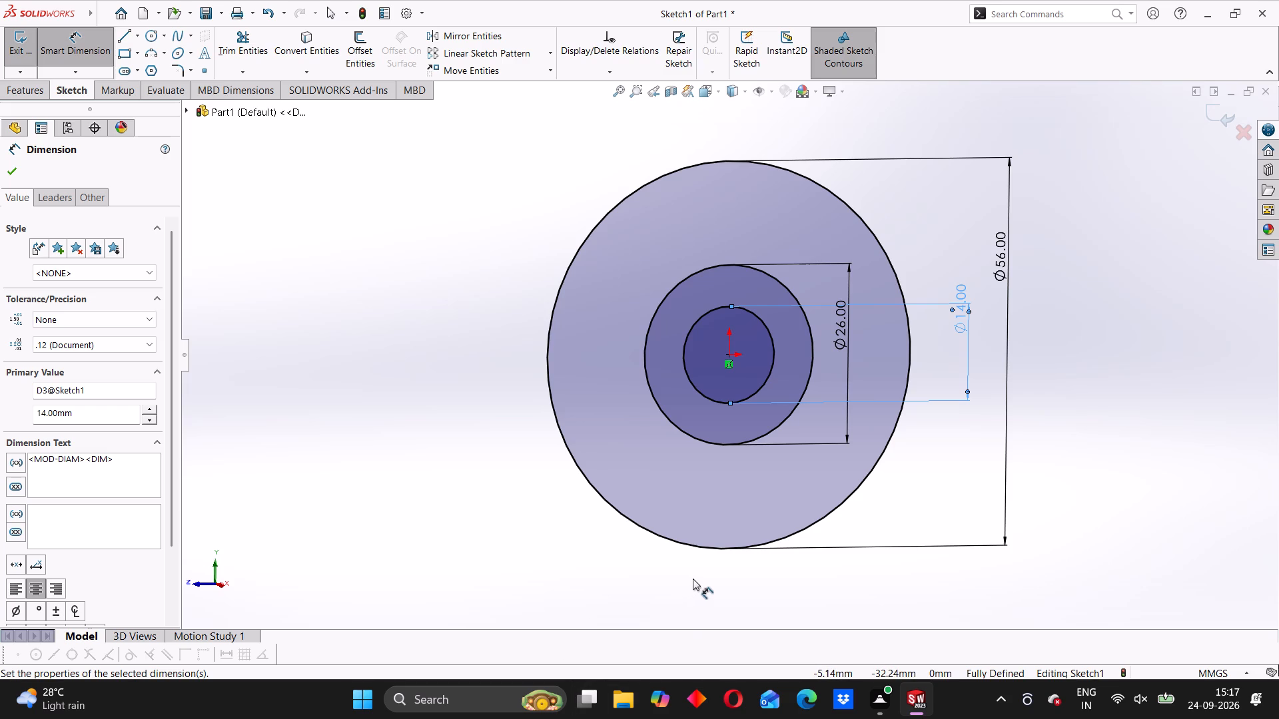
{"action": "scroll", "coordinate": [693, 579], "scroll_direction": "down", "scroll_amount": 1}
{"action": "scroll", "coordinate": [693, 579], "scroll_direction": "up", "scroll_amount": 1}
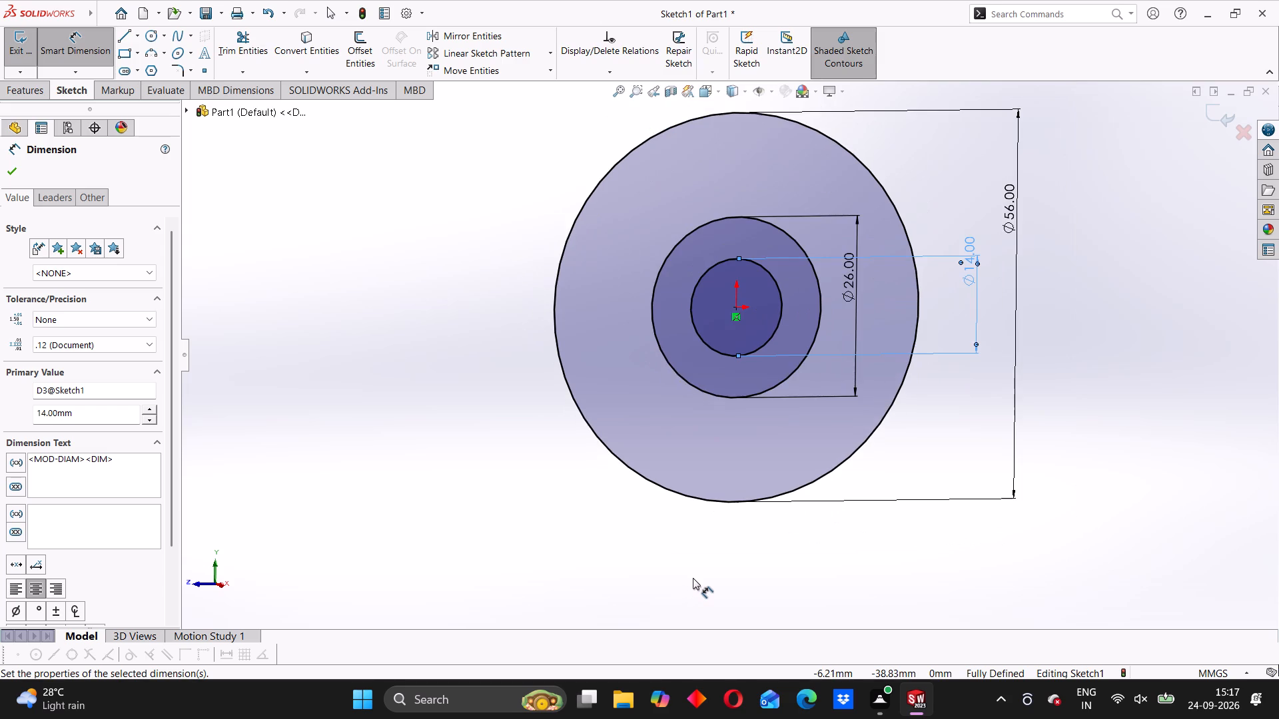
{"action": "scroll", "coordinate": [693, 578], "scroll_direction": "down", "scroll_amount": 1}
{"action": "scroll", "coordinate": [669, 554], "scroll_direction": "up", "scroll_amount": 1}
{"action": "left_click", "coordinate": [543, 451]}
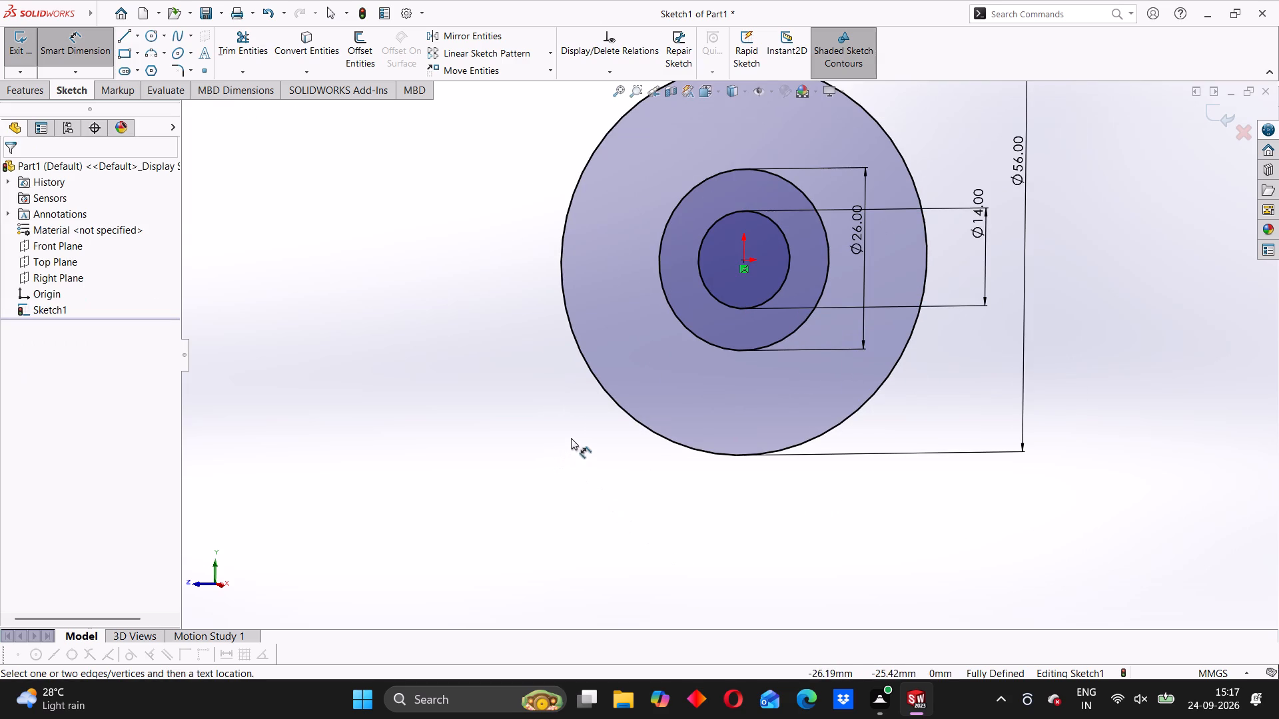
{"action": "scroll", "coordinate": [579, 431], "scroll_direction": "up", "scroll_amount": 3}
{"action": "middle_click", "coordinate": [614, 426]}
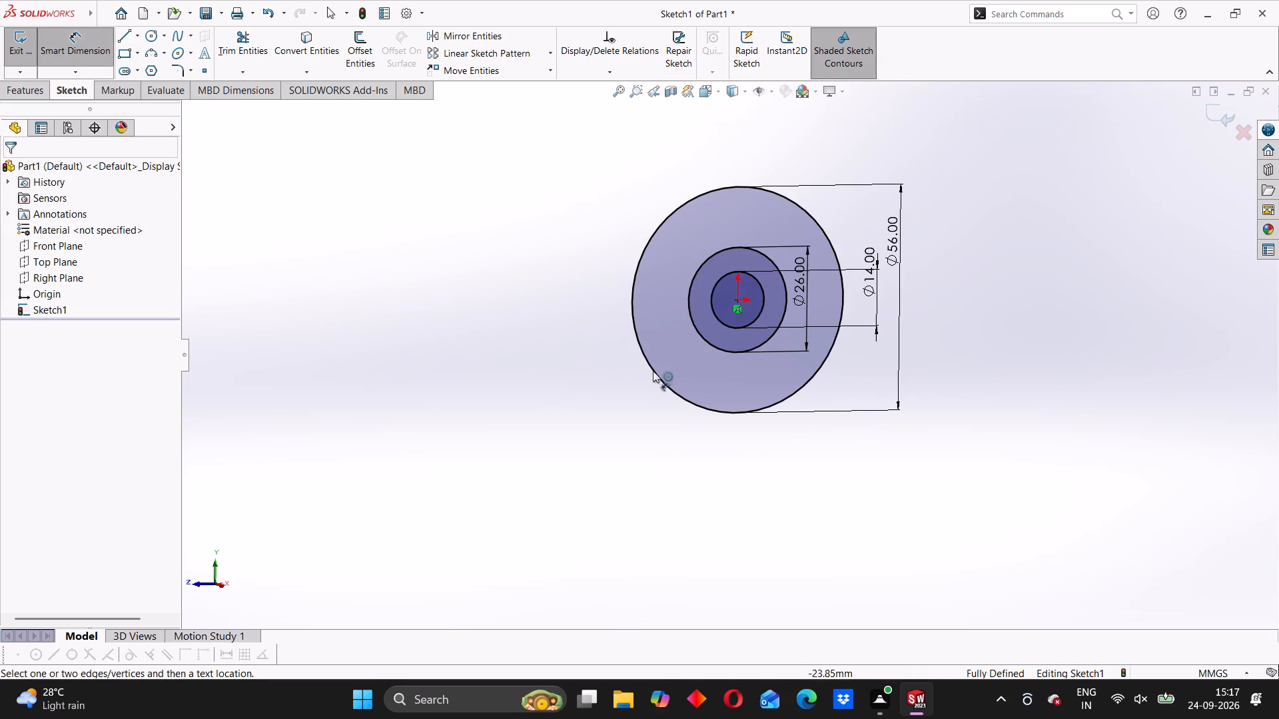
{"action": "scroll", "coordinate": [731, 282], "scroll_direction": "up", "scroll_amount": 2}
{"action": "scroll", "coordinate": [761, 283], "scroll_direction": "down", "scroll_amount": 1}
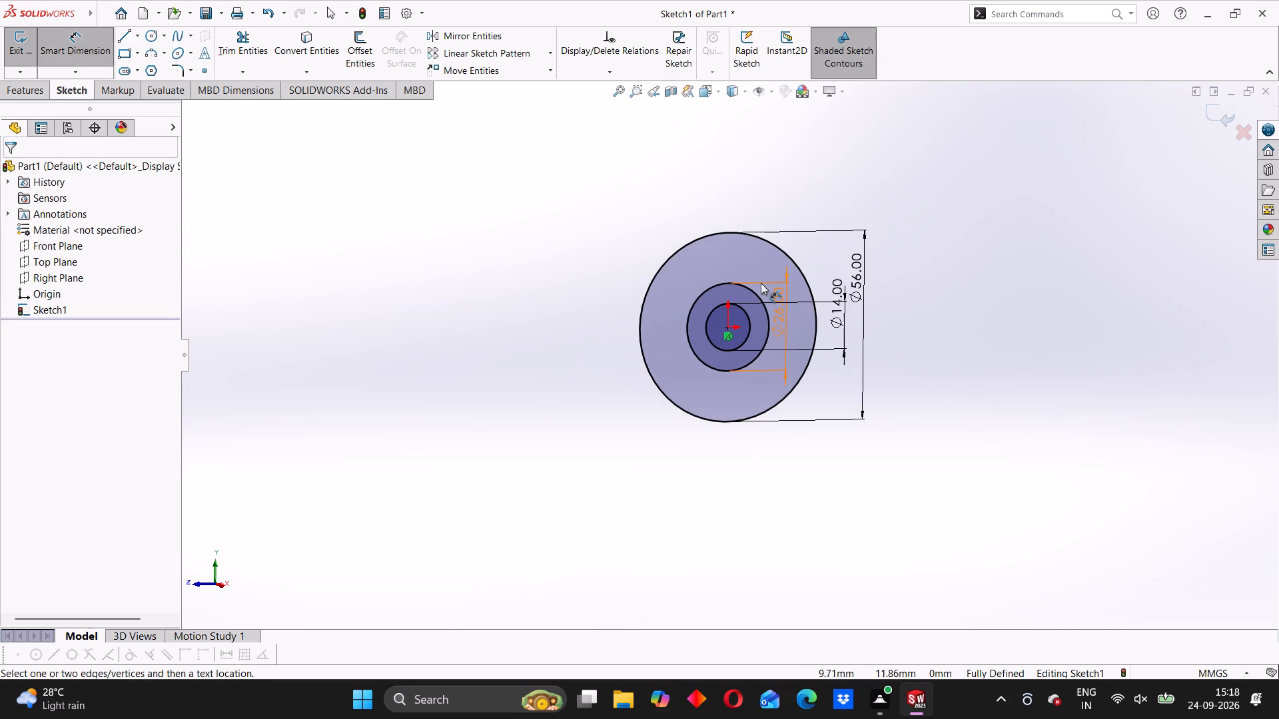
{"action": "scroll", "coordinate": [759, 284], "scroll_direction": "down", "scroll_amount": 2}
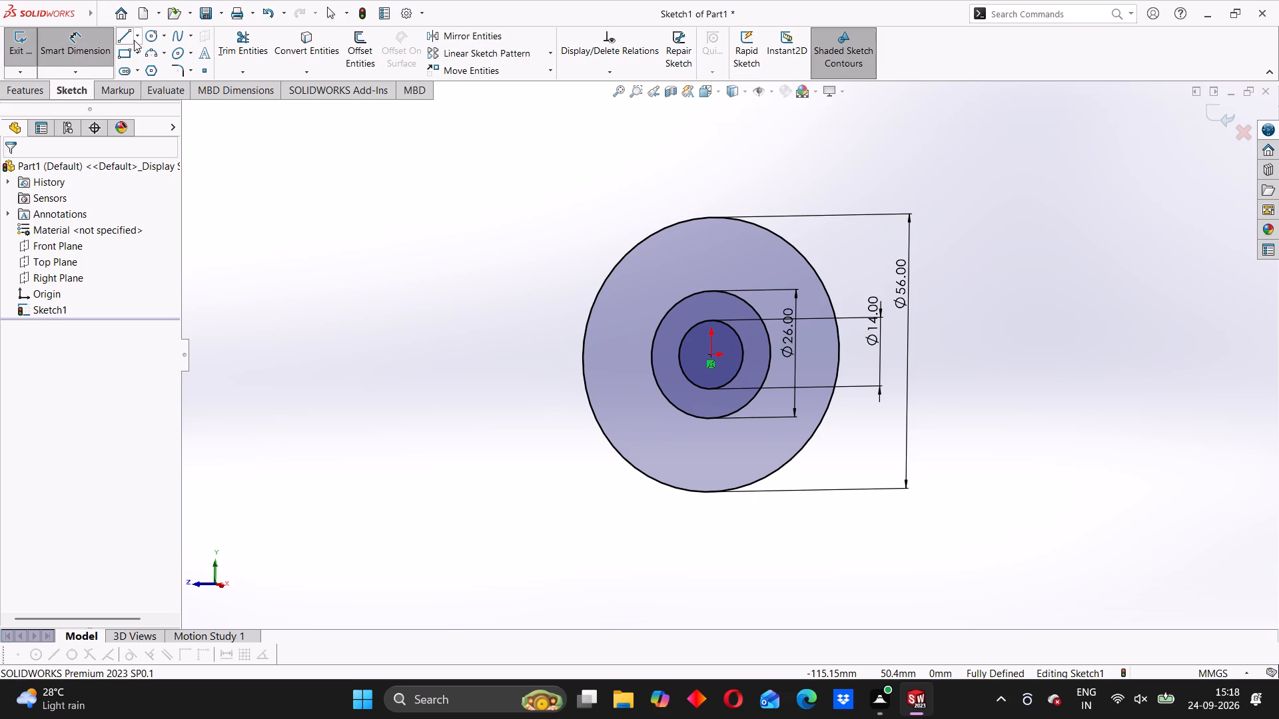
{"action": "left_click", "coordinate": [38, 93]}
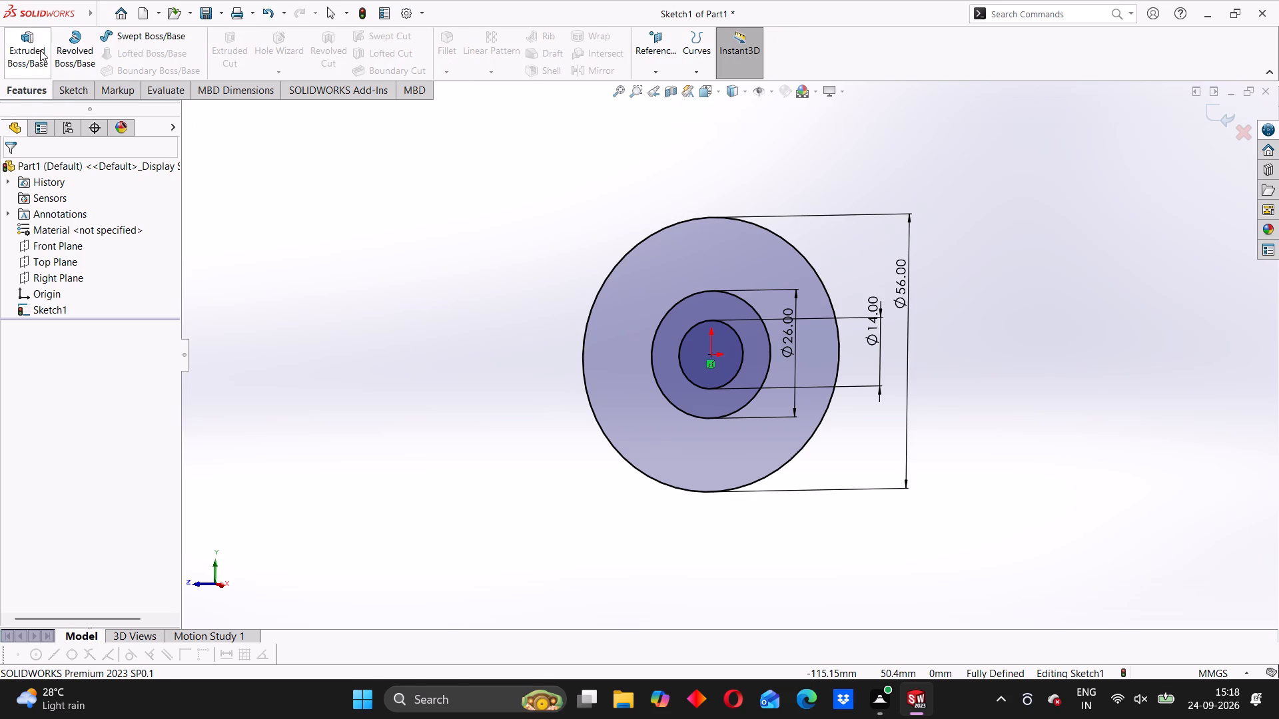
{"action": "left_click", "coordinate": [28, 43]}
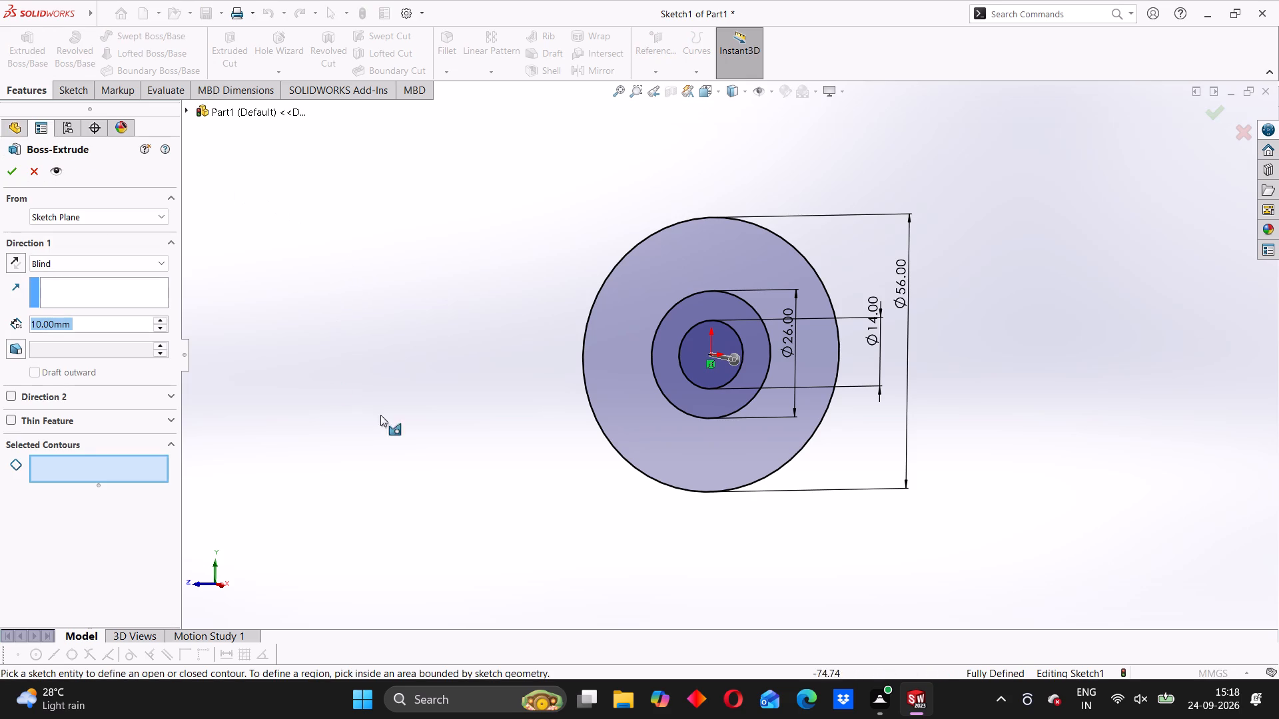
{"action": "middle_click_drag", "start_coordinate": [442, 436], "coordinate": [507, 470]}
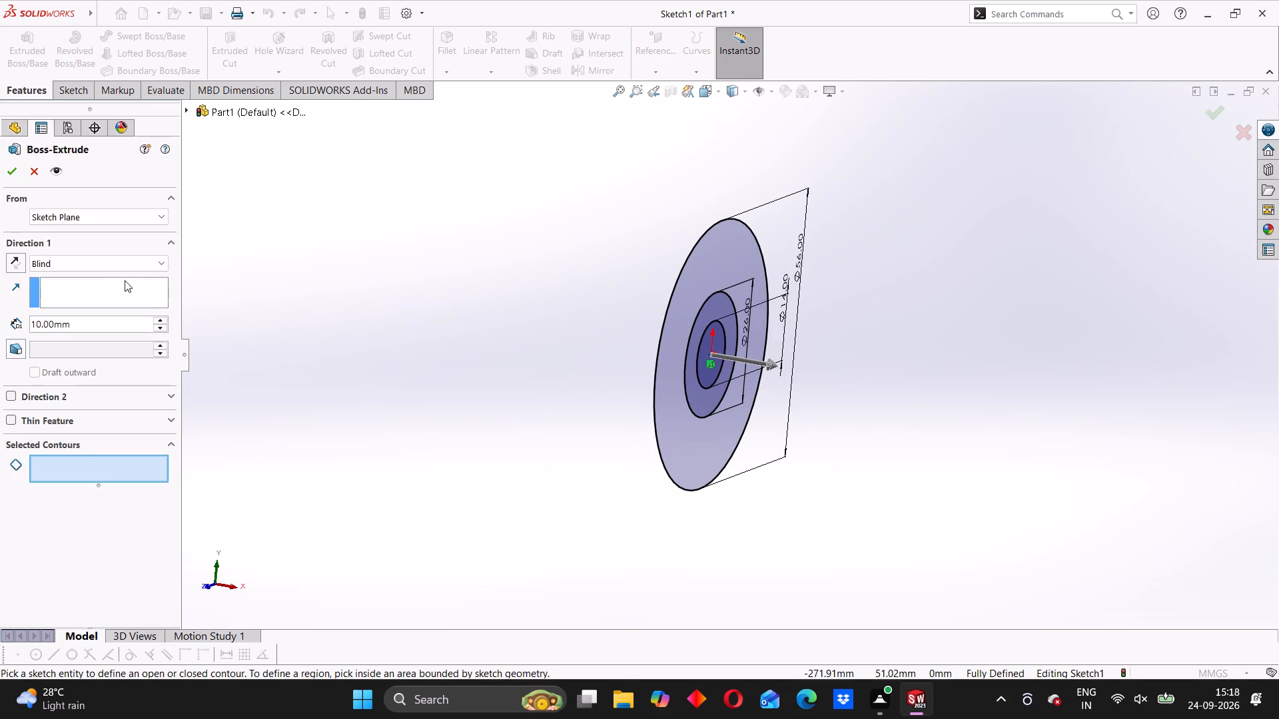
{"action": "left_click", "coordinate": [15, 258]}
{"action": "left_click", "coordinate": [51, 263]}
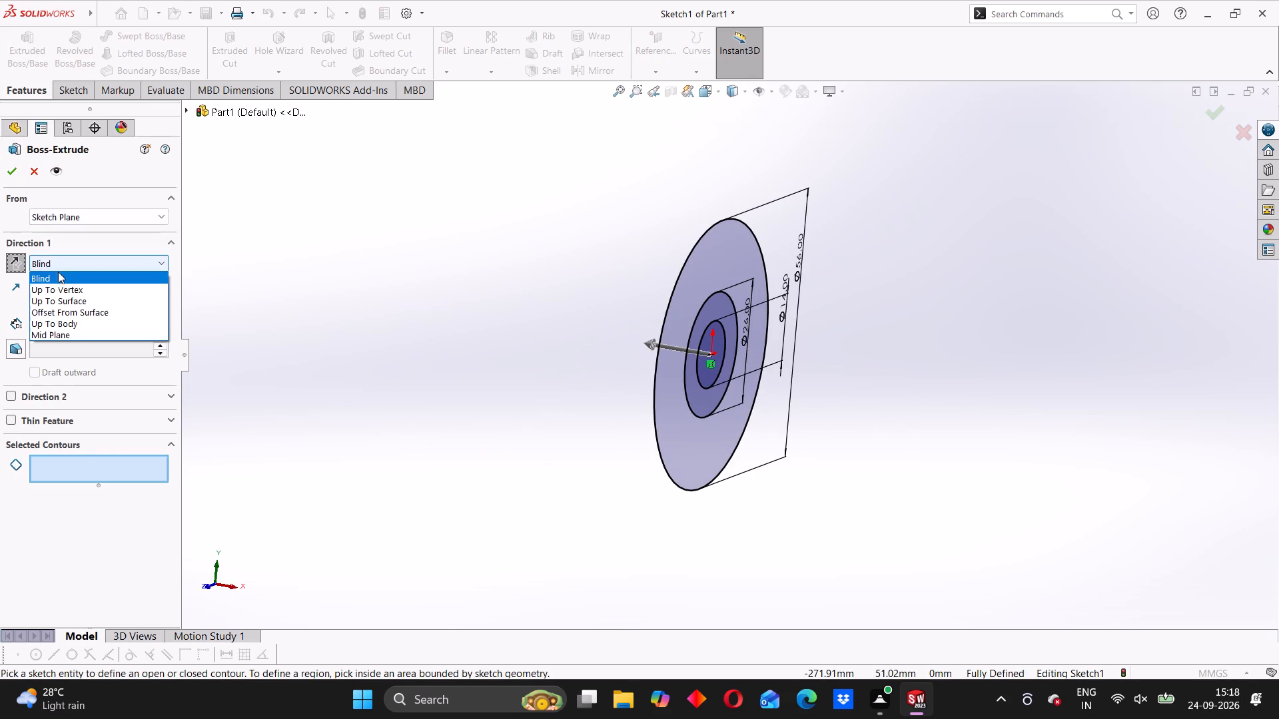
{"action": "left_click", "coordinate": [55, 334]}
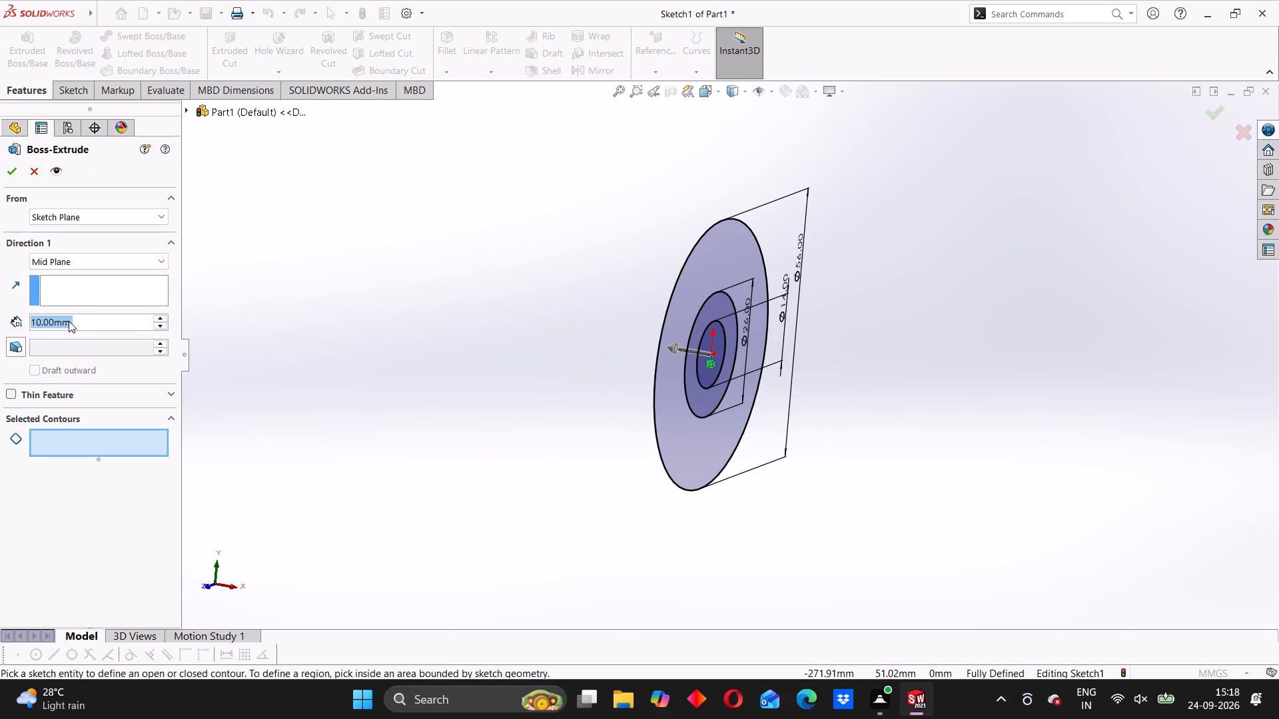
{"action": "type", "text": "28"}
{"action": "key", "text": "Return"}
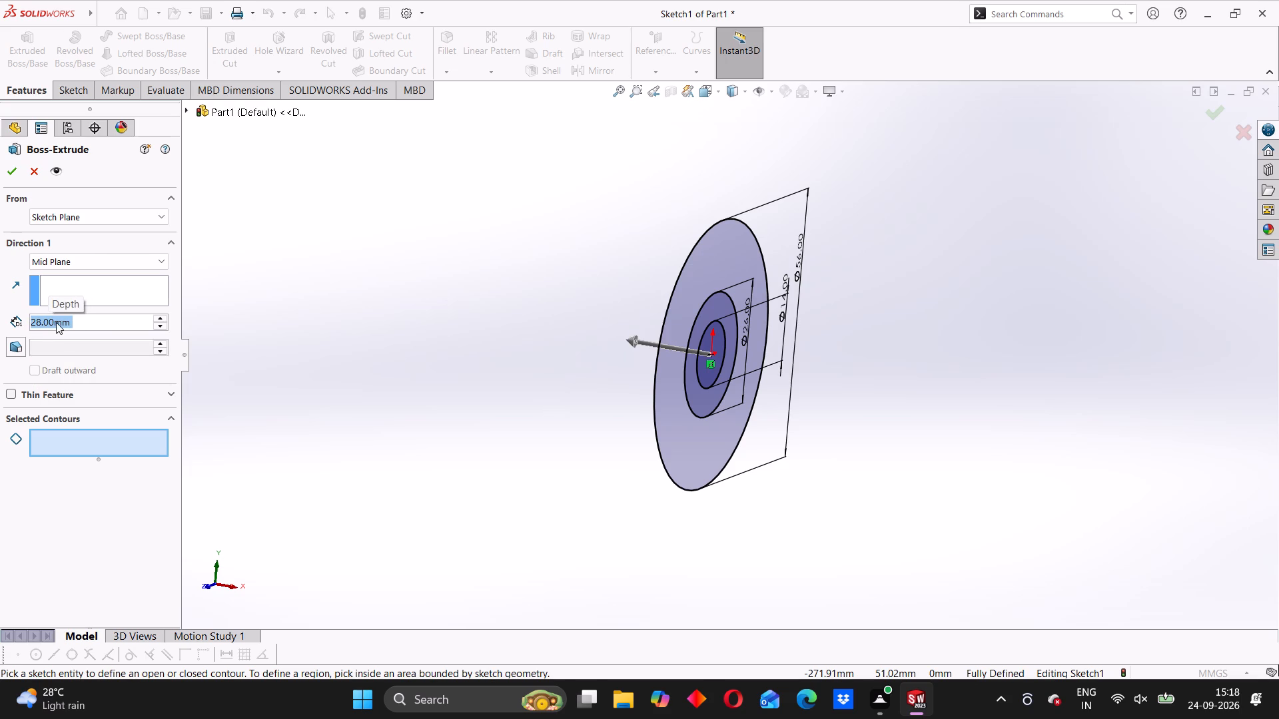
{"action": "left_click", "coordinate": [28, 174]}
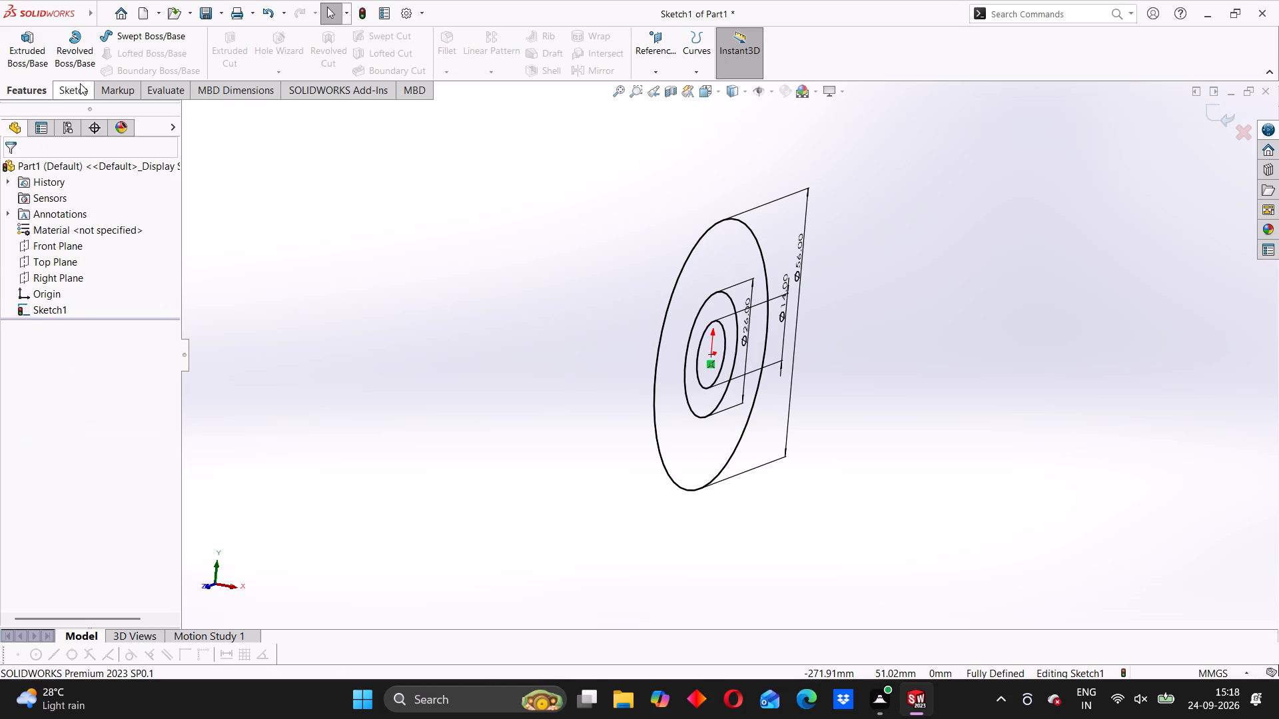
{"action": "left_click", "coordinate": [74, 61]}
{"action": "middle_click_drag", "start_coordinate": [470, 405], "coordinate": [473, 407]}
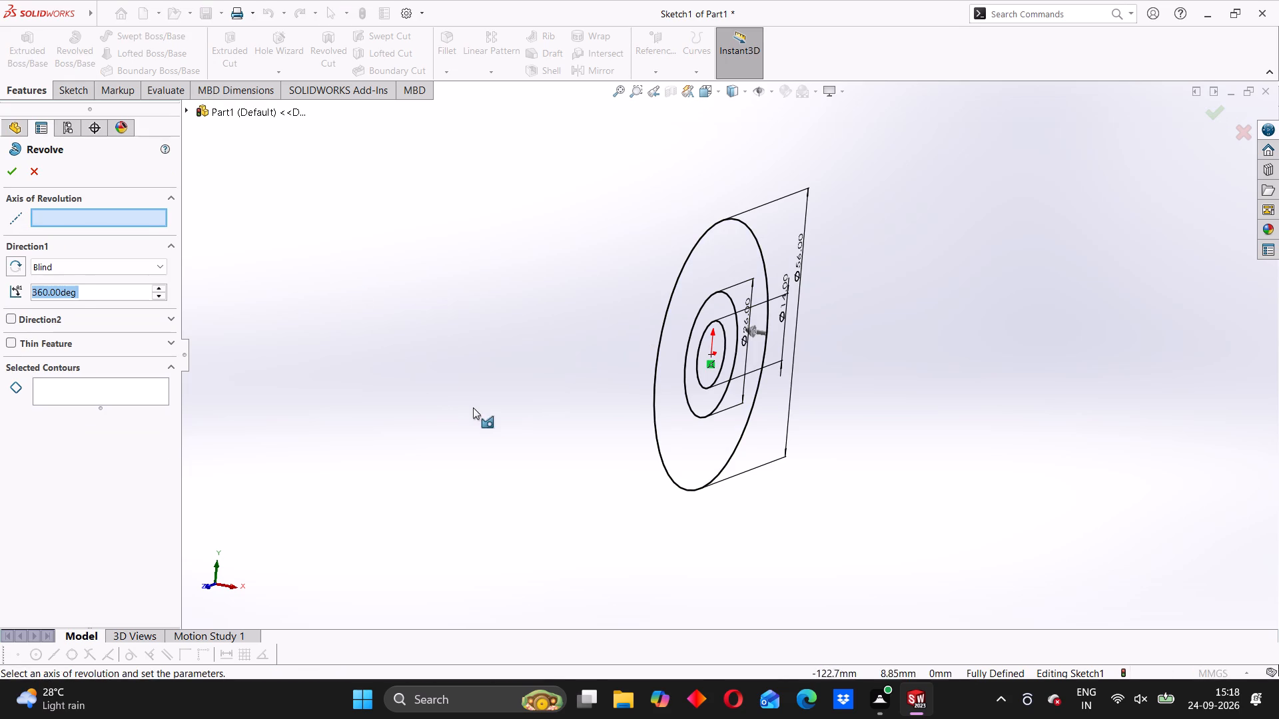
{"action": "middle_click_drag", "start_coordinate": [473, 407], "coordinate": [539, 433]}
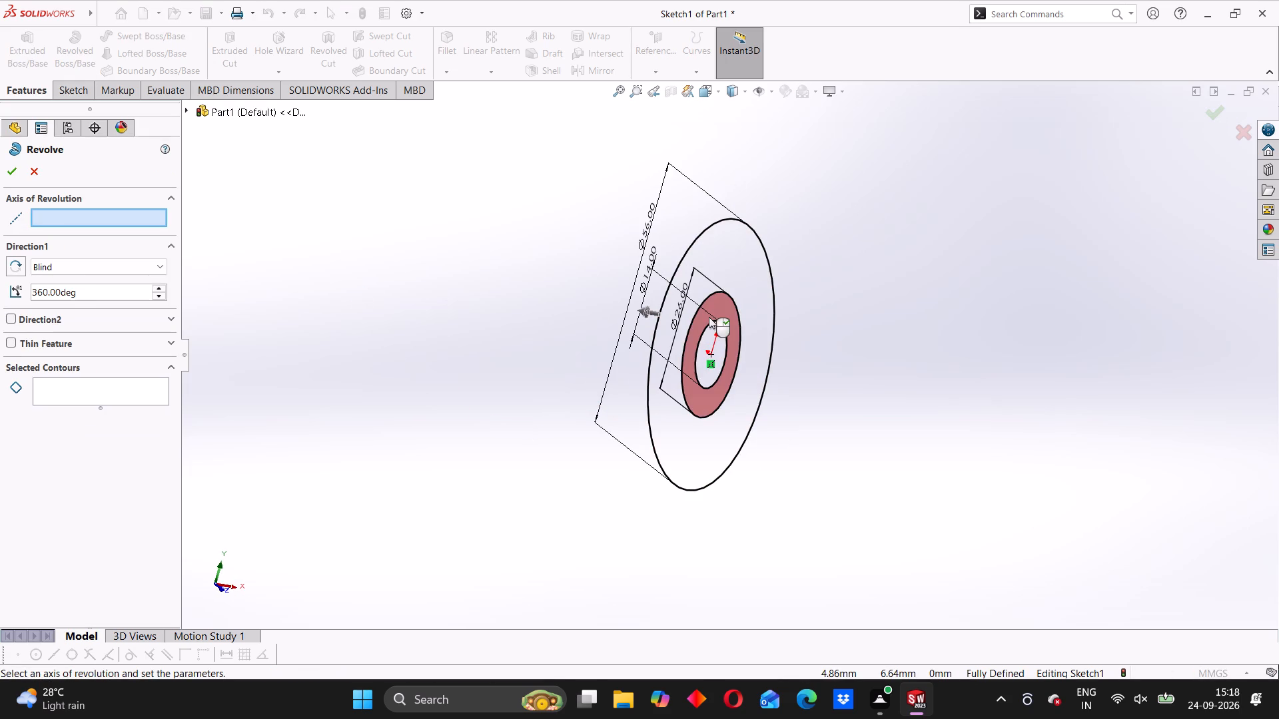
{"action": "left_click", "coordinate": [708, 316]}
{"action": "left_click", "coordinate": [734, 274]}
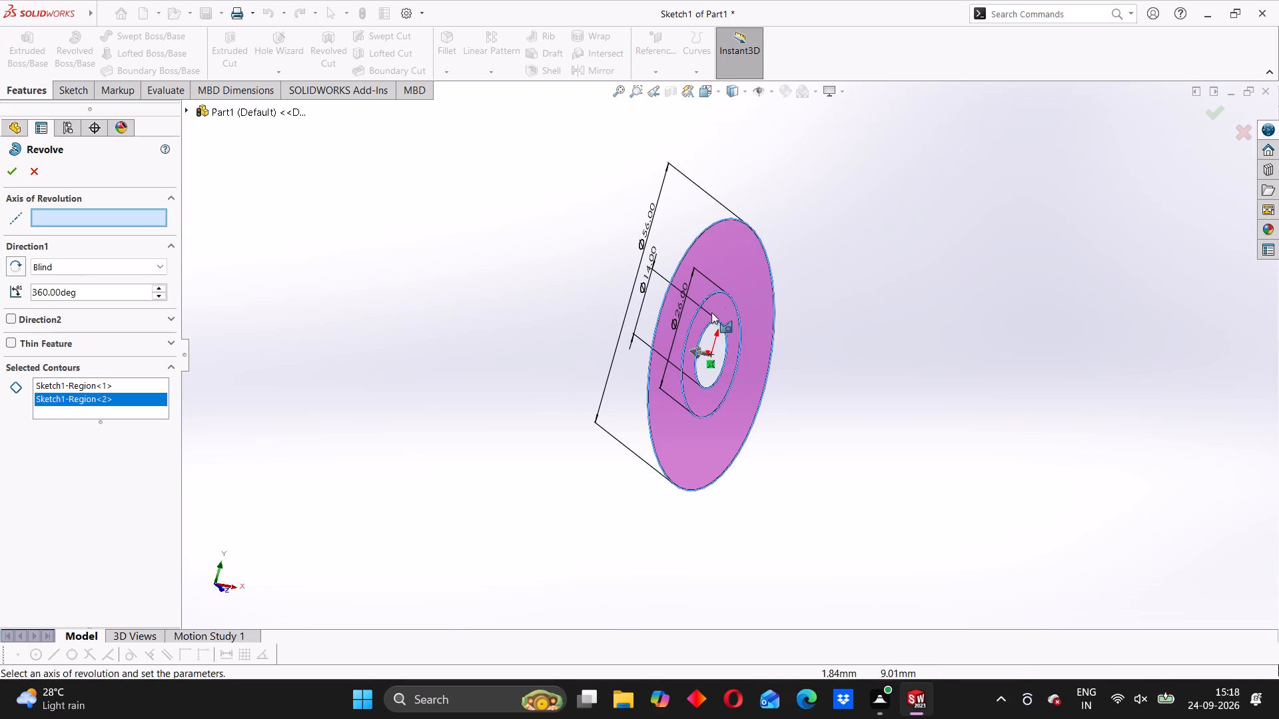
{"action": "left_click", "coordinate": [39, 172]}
Extrude both ring regions between the 14 mm and 56 mm circles by 28 mm, mid-plane, keeping the centre hole open.
{"action": "left_click", "coordinate": [23, 60]}
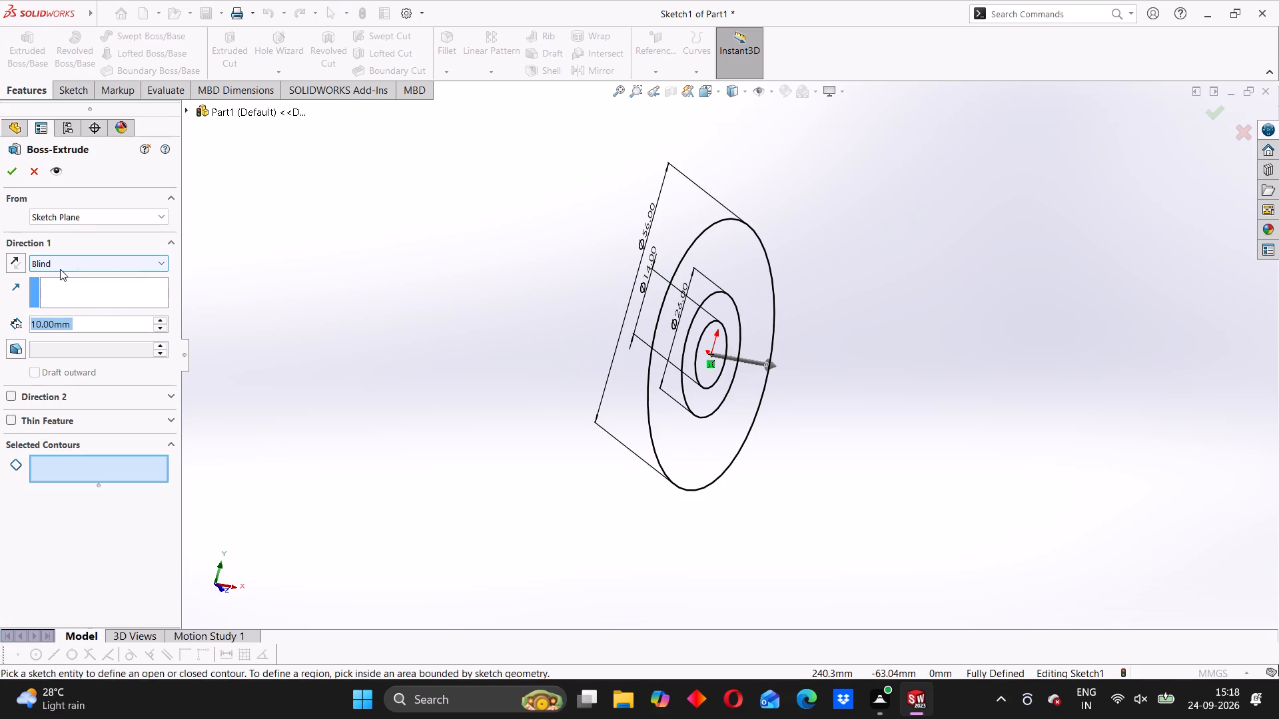
{"action": "left_click", "coordinate": [63, 266]}
{"action": "left_click", "coordinate": [71, 329]}
{"action": "type", "text": "28"}
{"action": "key", "text": "Return"}
{"action": "middle_click_drag", "start_coordinate": [620, 454], "coordinate": [571, 472]}
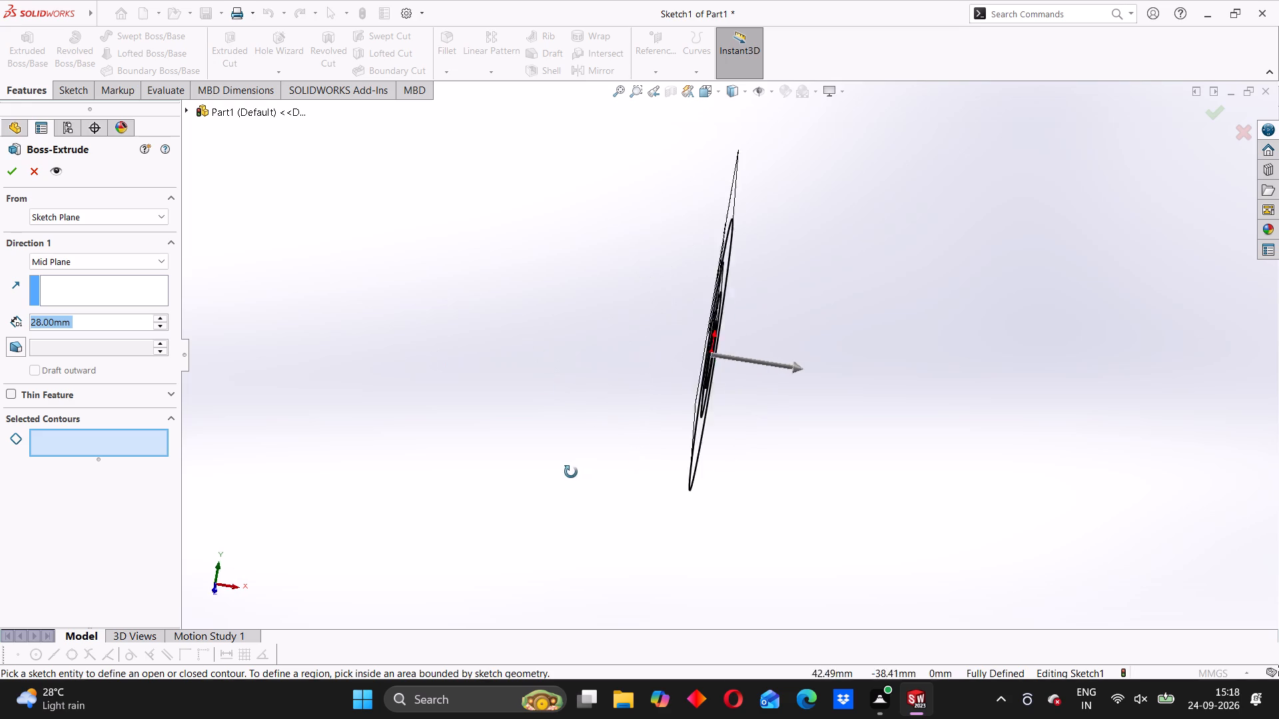
{"action": "middle_click_drag", "start_coordinate": [571, 472], "coordinate": [540, 472]}
{"action": "left_click", "coordinate": [689, 279]}
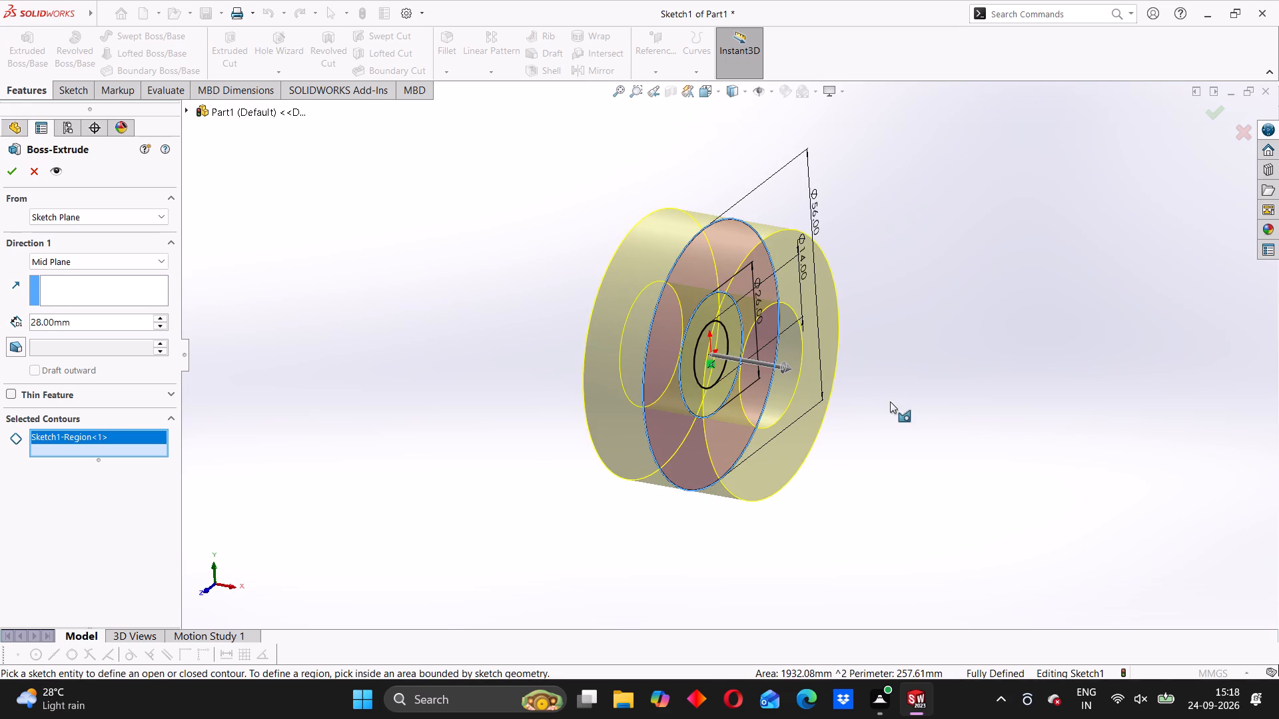
{"action": "middle_click_drag", "start_coordinate": [895, 403], "coordinate": [827, 433]}
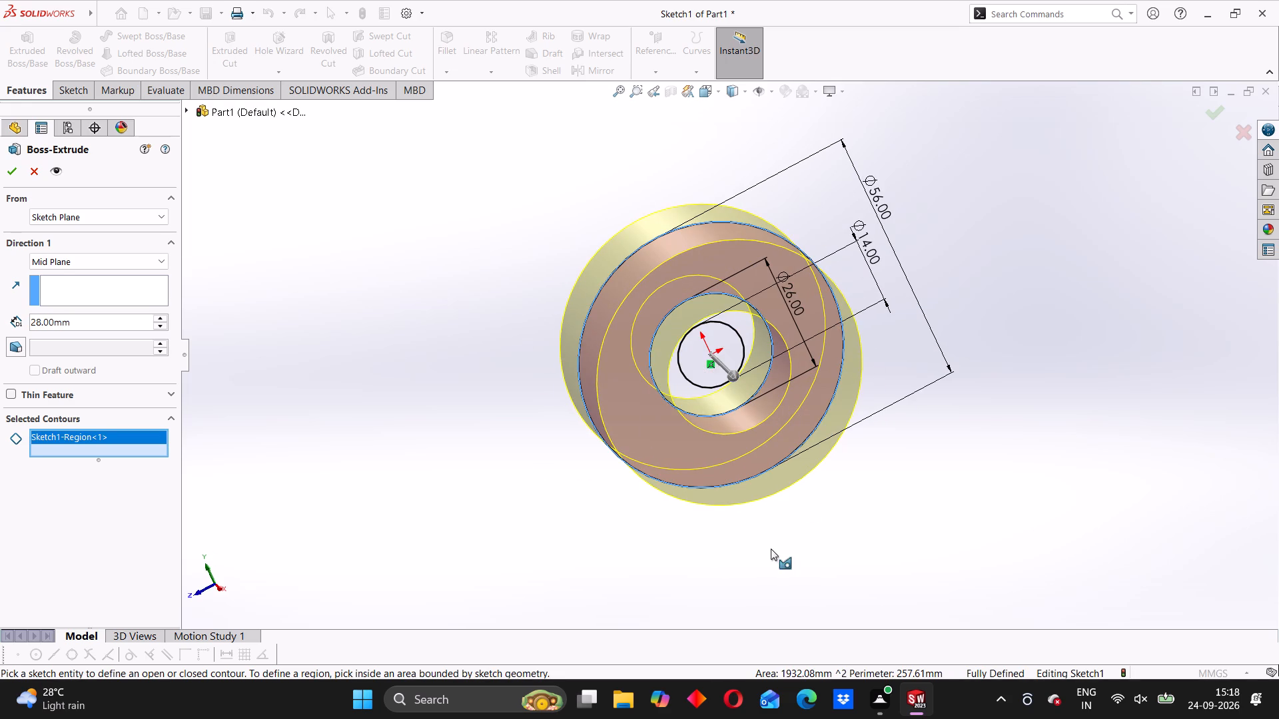
{"action": "middle_click_drag", "start_coordinate": [769, 549], "coordinate": [738, 459]}
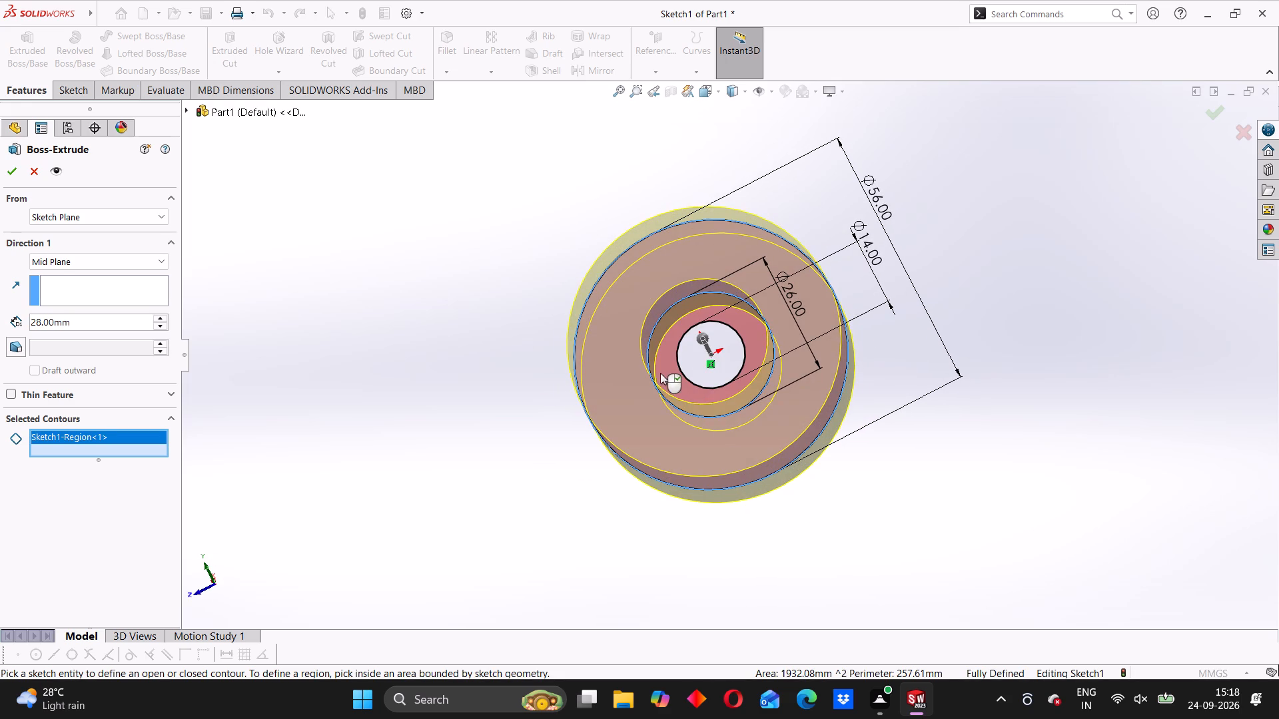
{"action": "left_click", "coordinate": [667, 369]}
{"action": "left_click", "coordinate": [4, 176]}
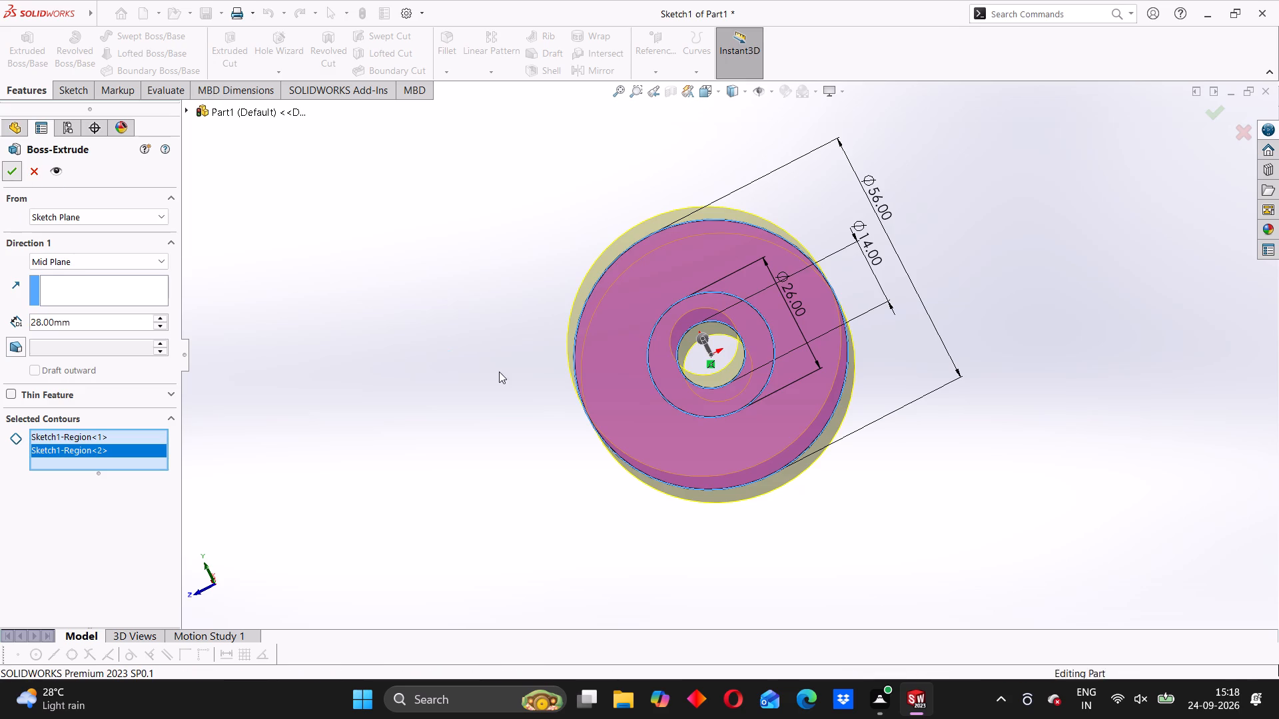
Examine the extruded disc and its centre bore from several angles.
{"action": "middle_click_drag", "start_coordinate": [608, 478], "coordinate": [659, 495]}
{"action": "left_click", "coordinate": [442, 481]}
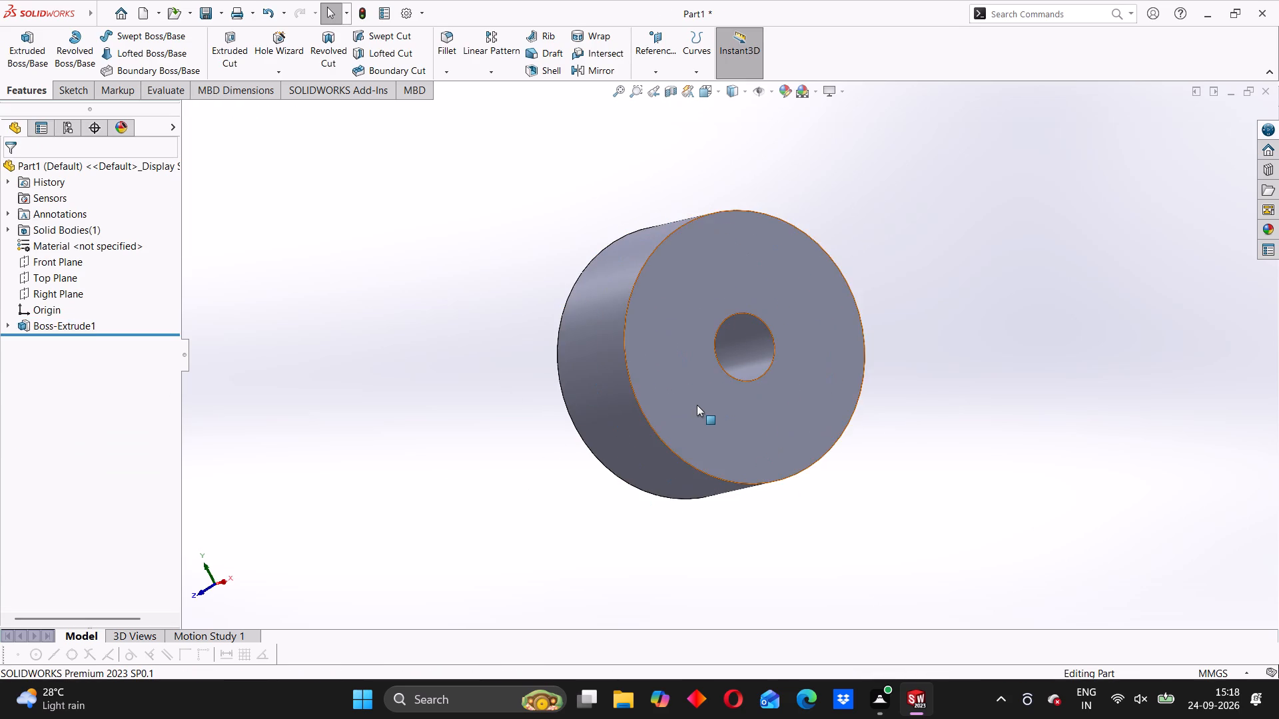
{"action": "scroll", "coordinate": [697, 405], "scroll_direction": "down", "scroll_amount": 2}
{"action": "scroll", "coordinate": [697, 405], "scroll_direction": "up", "scroll_amount": 3}
{"action": "middle_click_drag", "start_coordinate": [658, 475], "coordinate": [750, 415]}
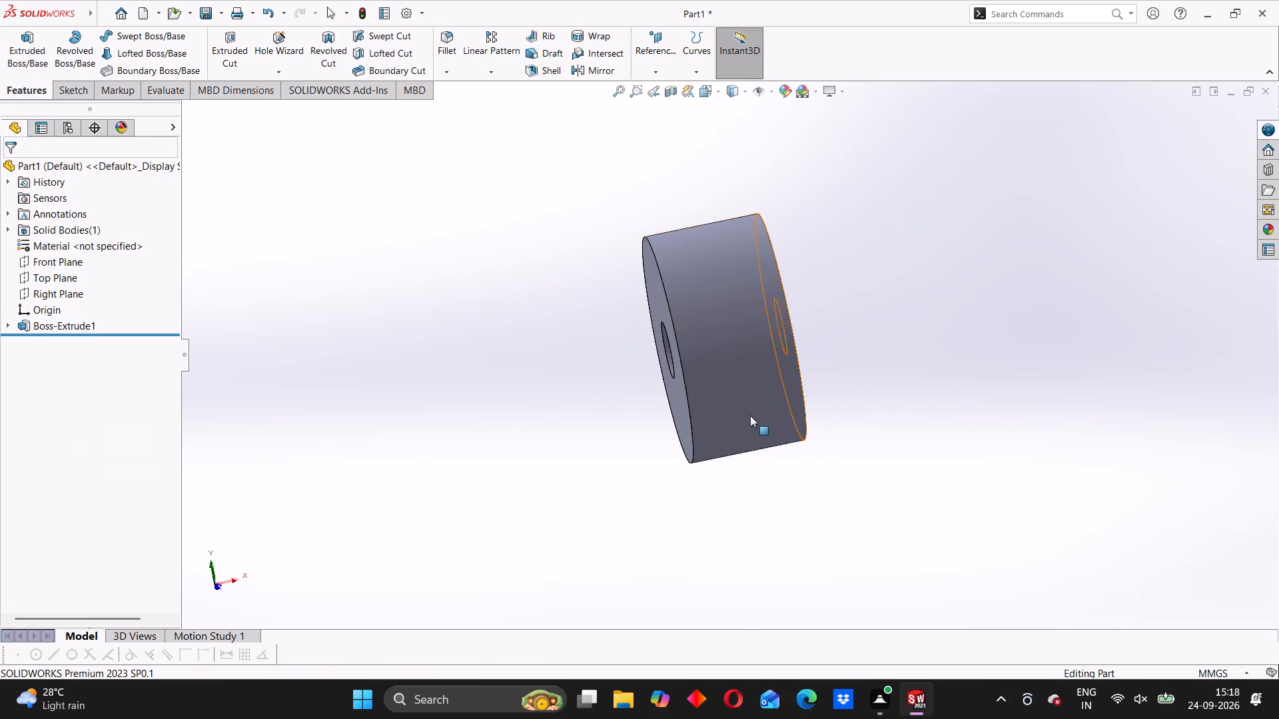
{"action": "scroll", "coordinate": [750, 415], "scroll_direction": "up", "scroll_amount": 2}
{"action": "scroll", "coordinate": [750, 415], "scroll_direction": "down", "scroll_amount": 1}
{"action": "middle_click_drag", "start_coordinate": [781, 459], "coordinate": [708, 489]}
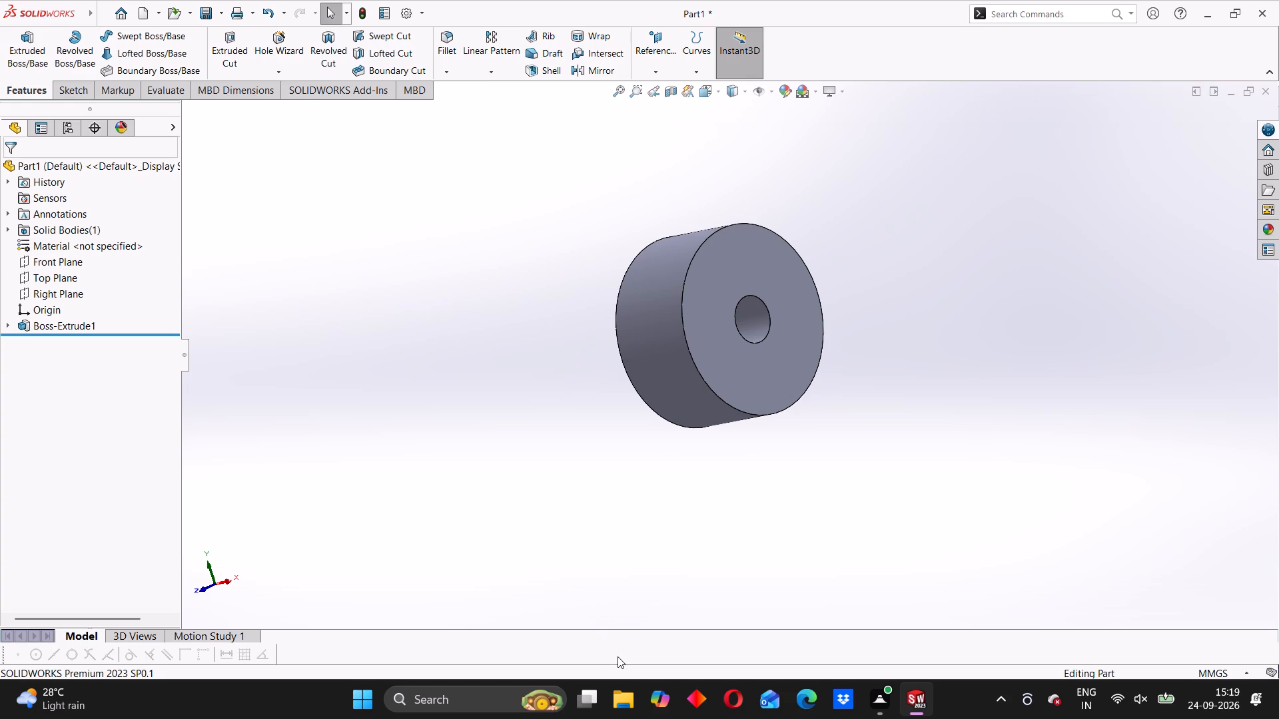
{"action": "middle_click_drag", "start_coordinate": [803, 506], "coordinate": [786, 523]}
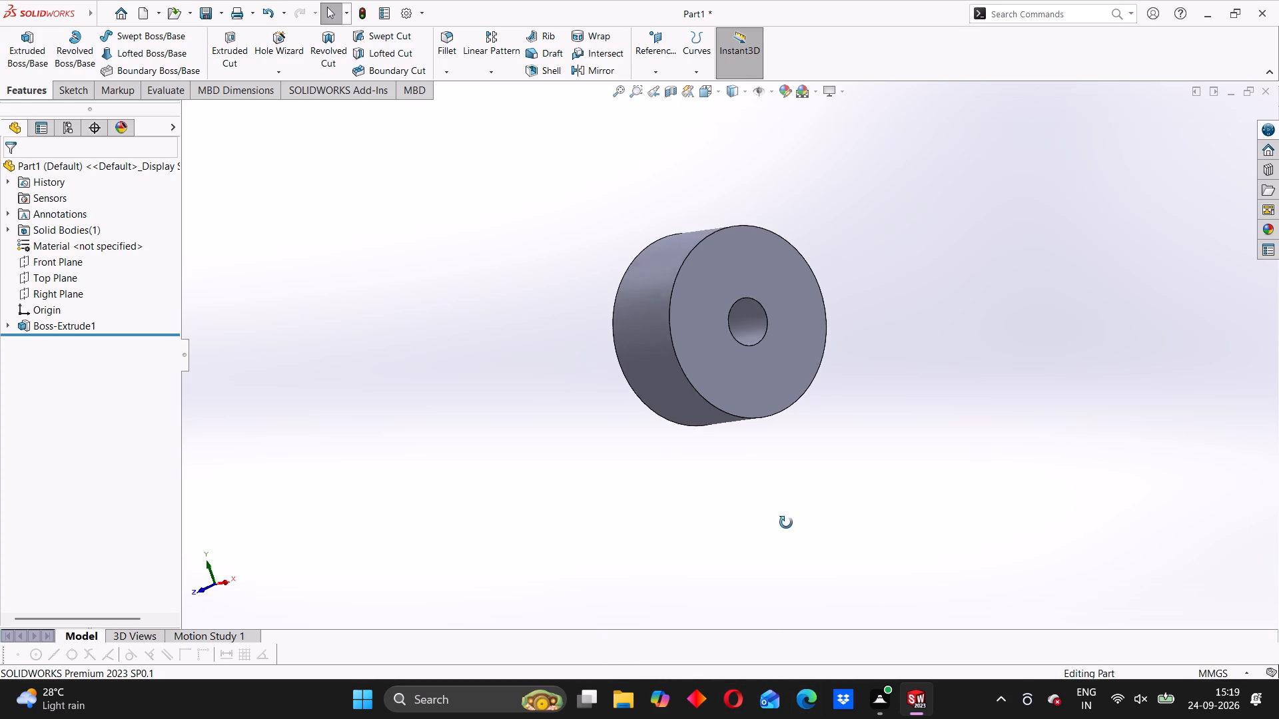
{"action": "middle_click_drag", "start_coordinate": [786, 523], "coordinate": [721, 542]}
{"action": "middle_click_drag", "start_coordinate": [624, 498], "coordinate": [663, 501]}
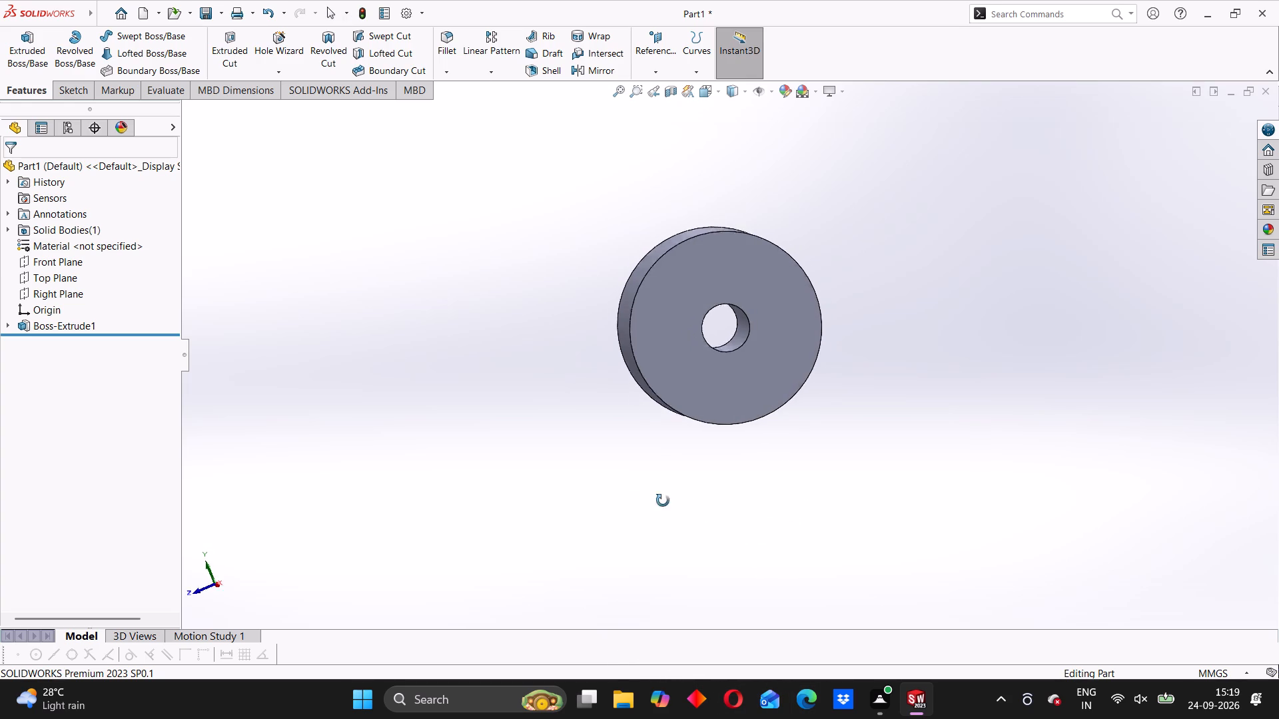
{"action": "middle_click_drag", "start_coordinate": [663, 501], "coordinate": [686, 501]}
Reuse Sketch1 to extrude the ring between the 14 mm and 26 mm circles by 32 mm, mid-plane, merged with the disc.
{"action": "left_click", "coordinate": [41, 49]}
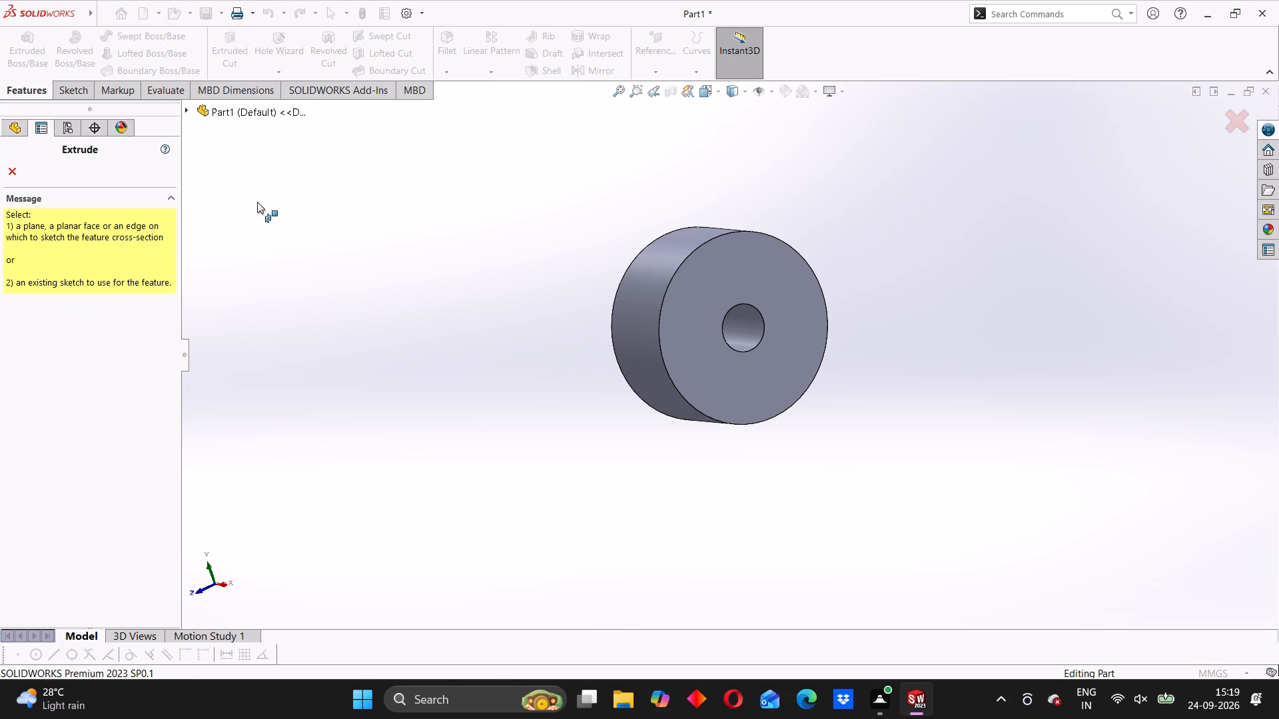
{"action": "left_click", "coordinate": [190, 110]}
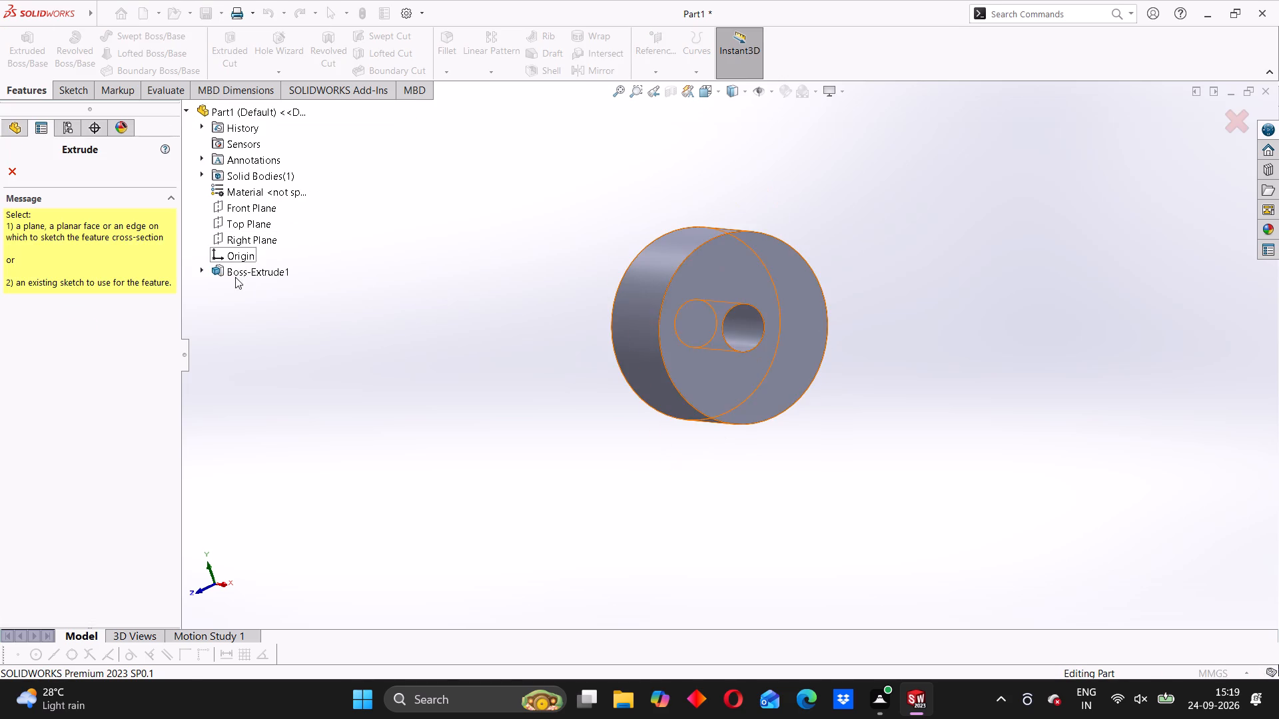
{"action": "left_click", "coordinate": [205, 269]}
{"action": "left_click", "coordinate": [248, 285]}
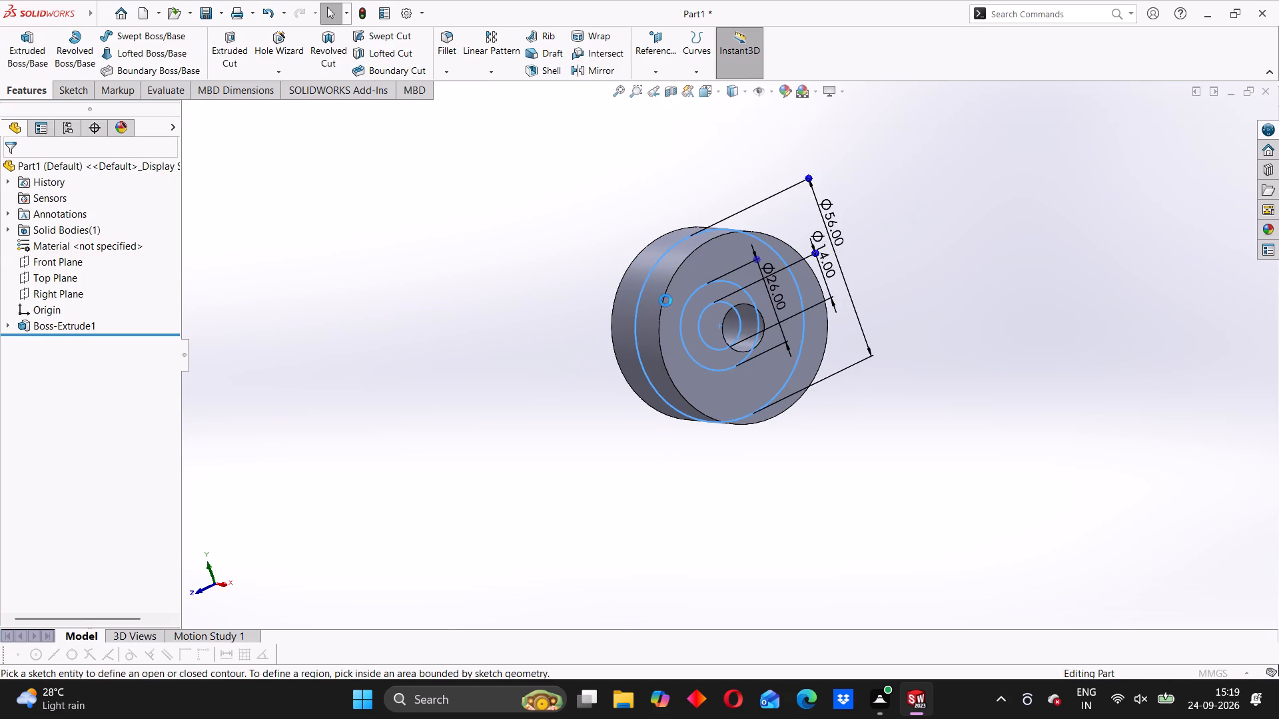
{"action": "left_click", "coordinate": [699, 306]}
{"action": "middle_click_drag", "start_coordinate": [695, 445], "coordinate": [728, 445]}
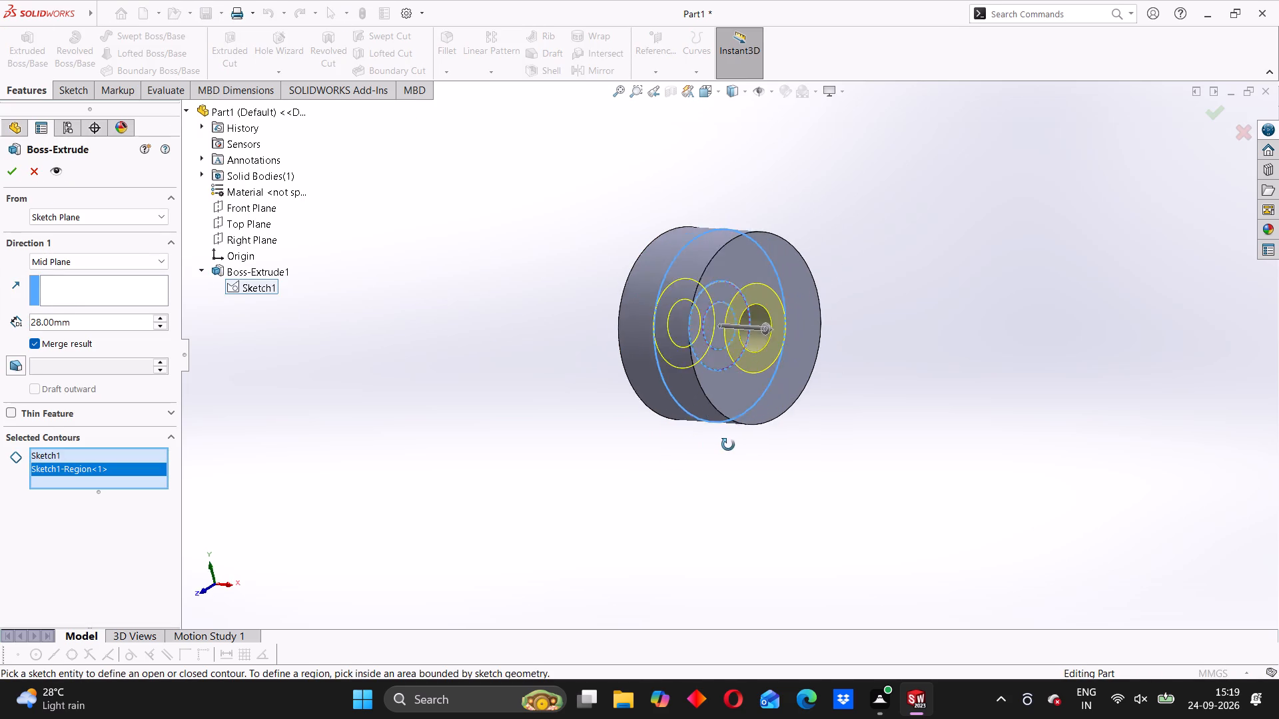
{"action": "middle_click_drag", "start_coordinate": [728, 445], "coordinate": [762, 449]}
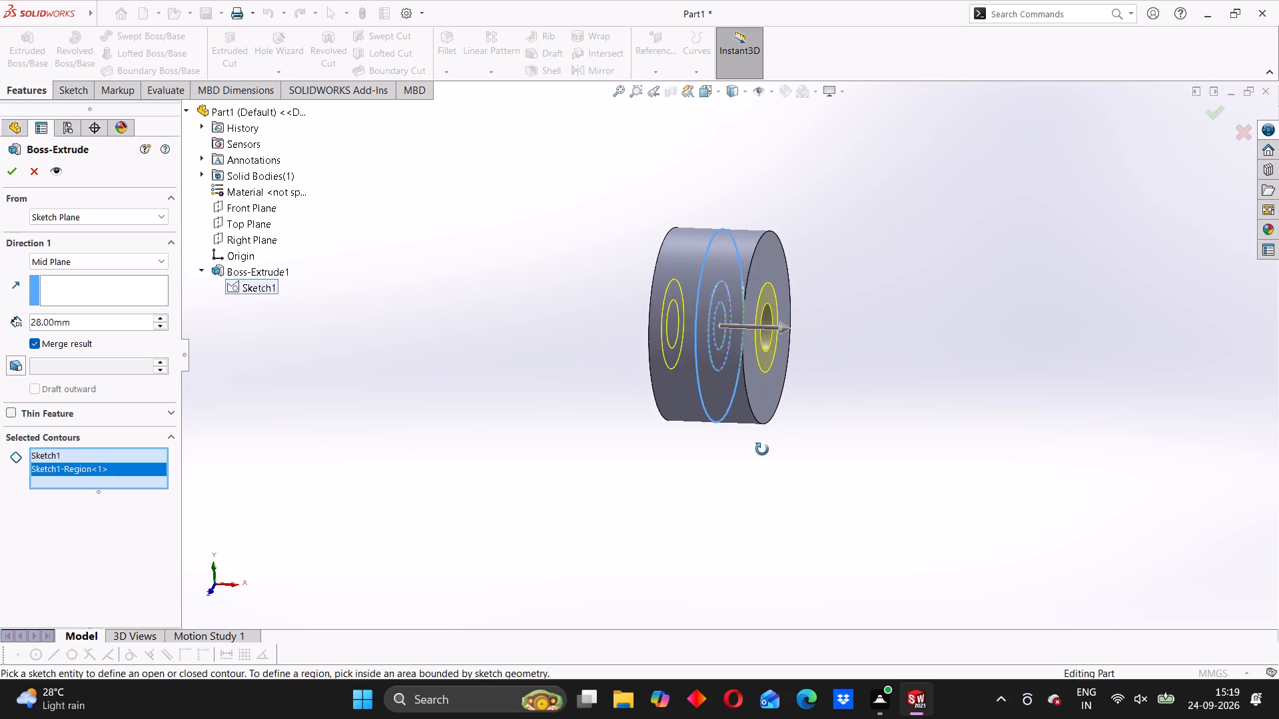
{"action": "middle_click_drag", "start_coordinate": [762, 449], "coordinate": [824, 441]}
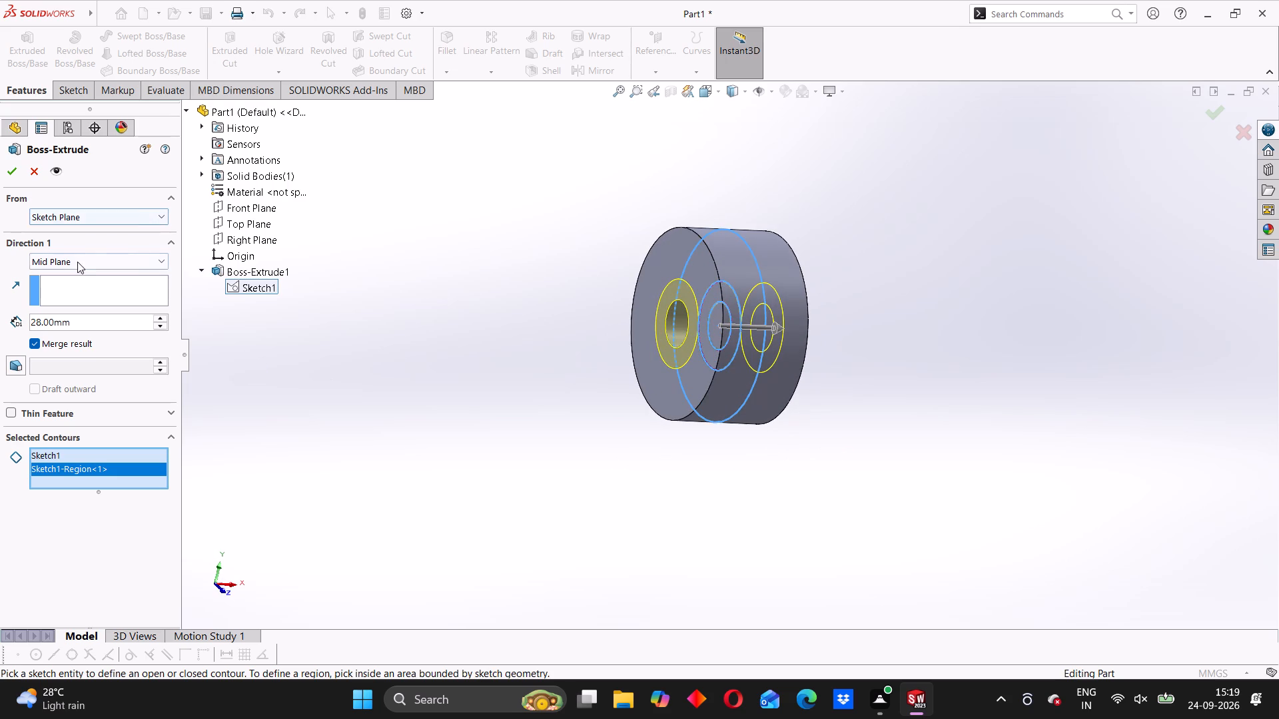
{"action": "left_click_drag", "start_coordinate": [71, 324], "coordinate": [0, 342]}
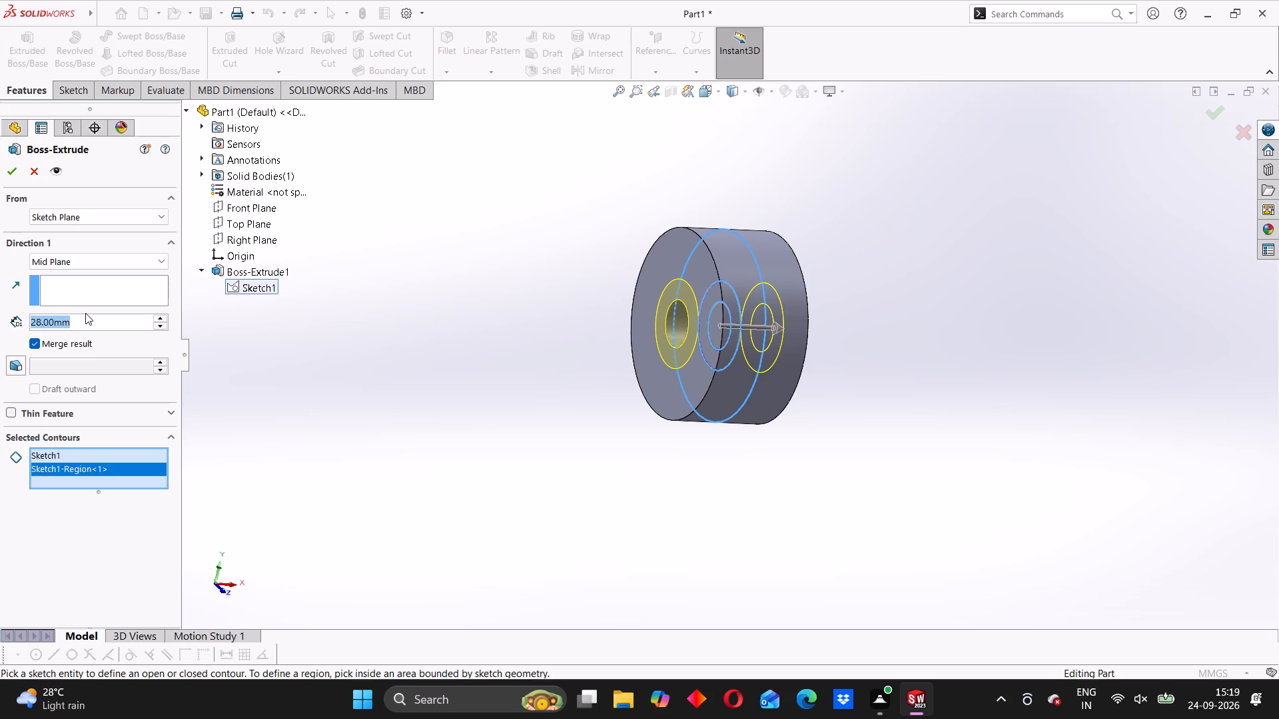
{"action": "key", "text": "3"}
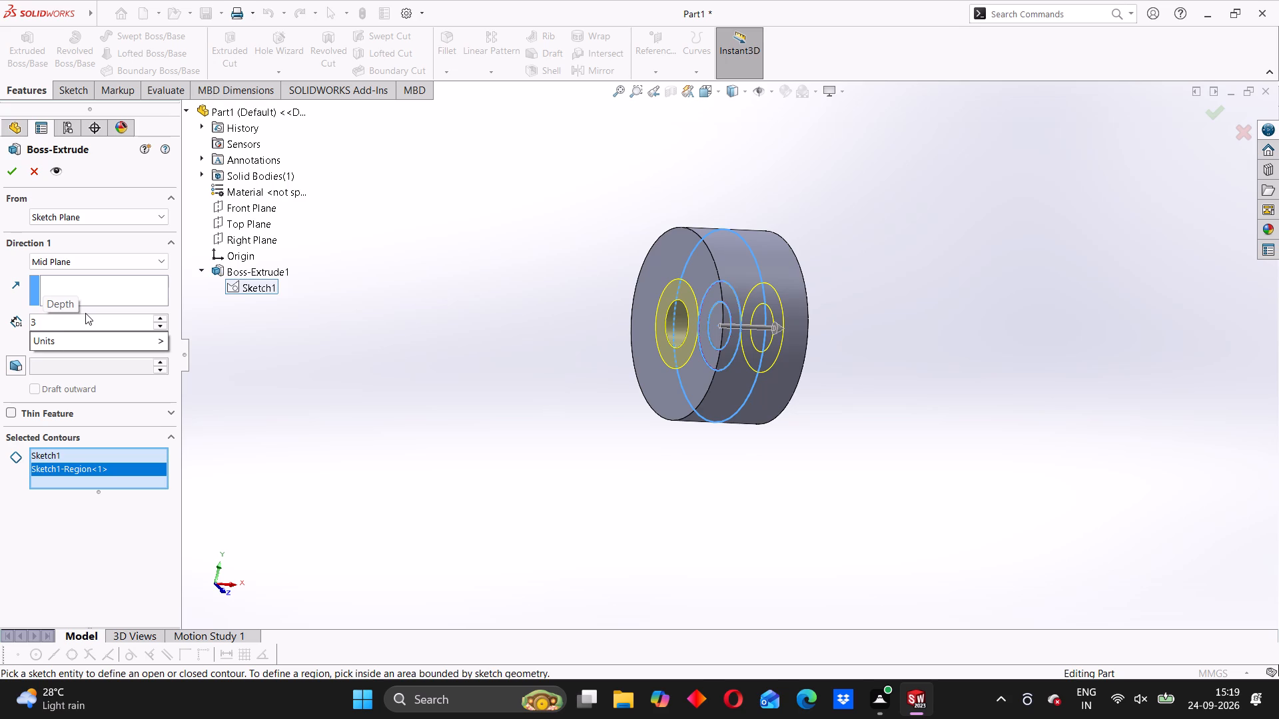
{"action": "key", "text": "2"}
{"action": "key", "text": "Return"}
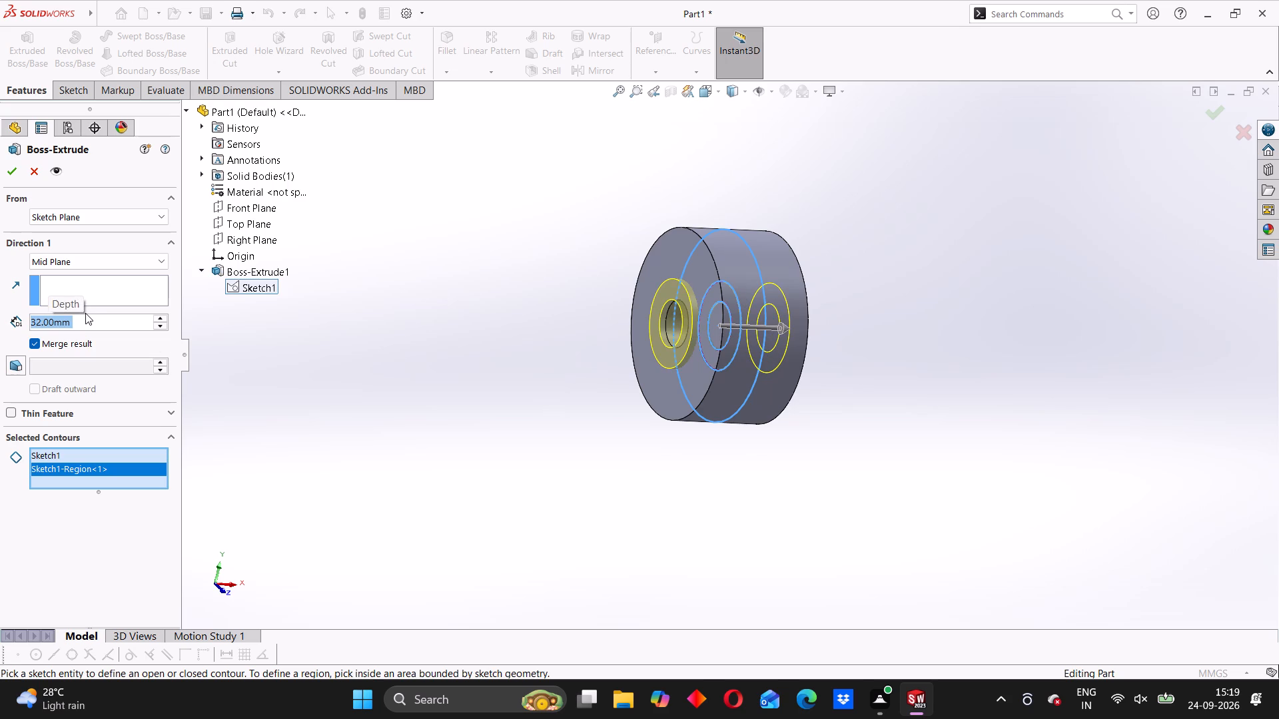
{"action": "left_click", "coordinate": [7, 175]}
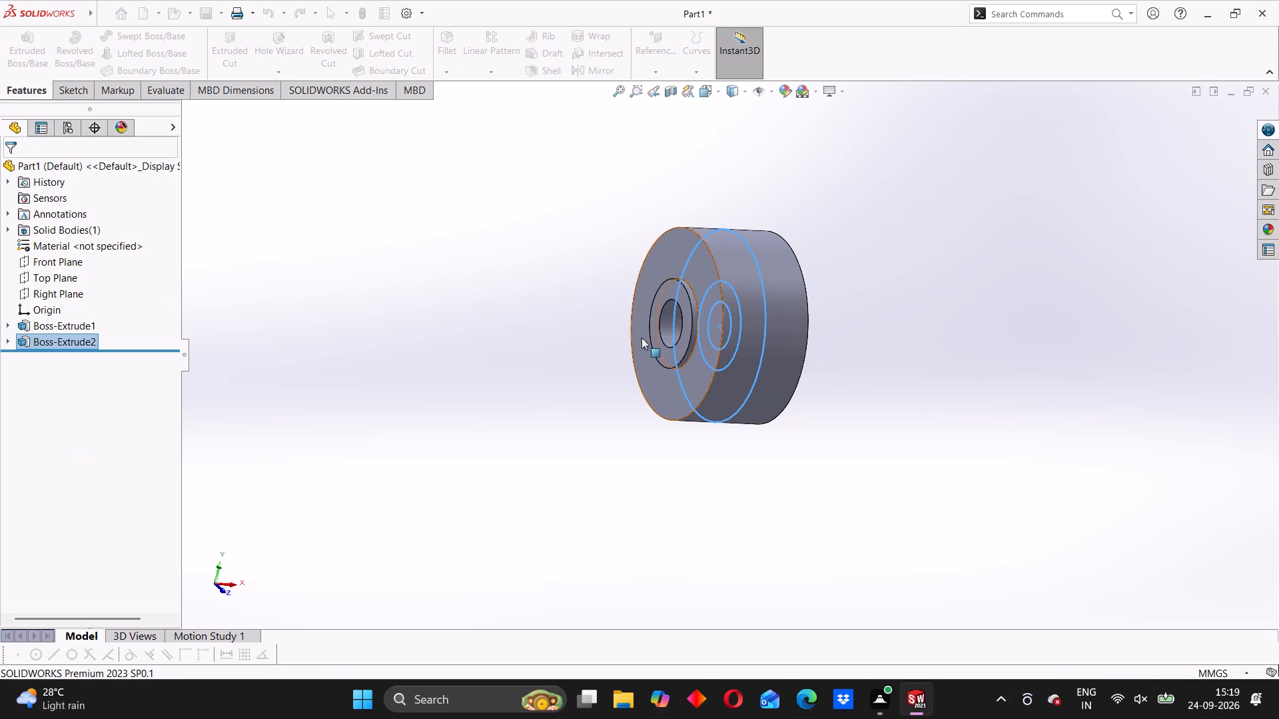
Examine the raised hub on both faces of the disc from several angles.
{"action": "middle_click_drag", "start_coordinate": [783, 429], "coordinate": [729, 447]}
{"action": "left_click", "coordinate": [685, 458]}
{"action": "middle_click_drag", "start_coordinate": [737, 450], "coordinate": [739, 456]}
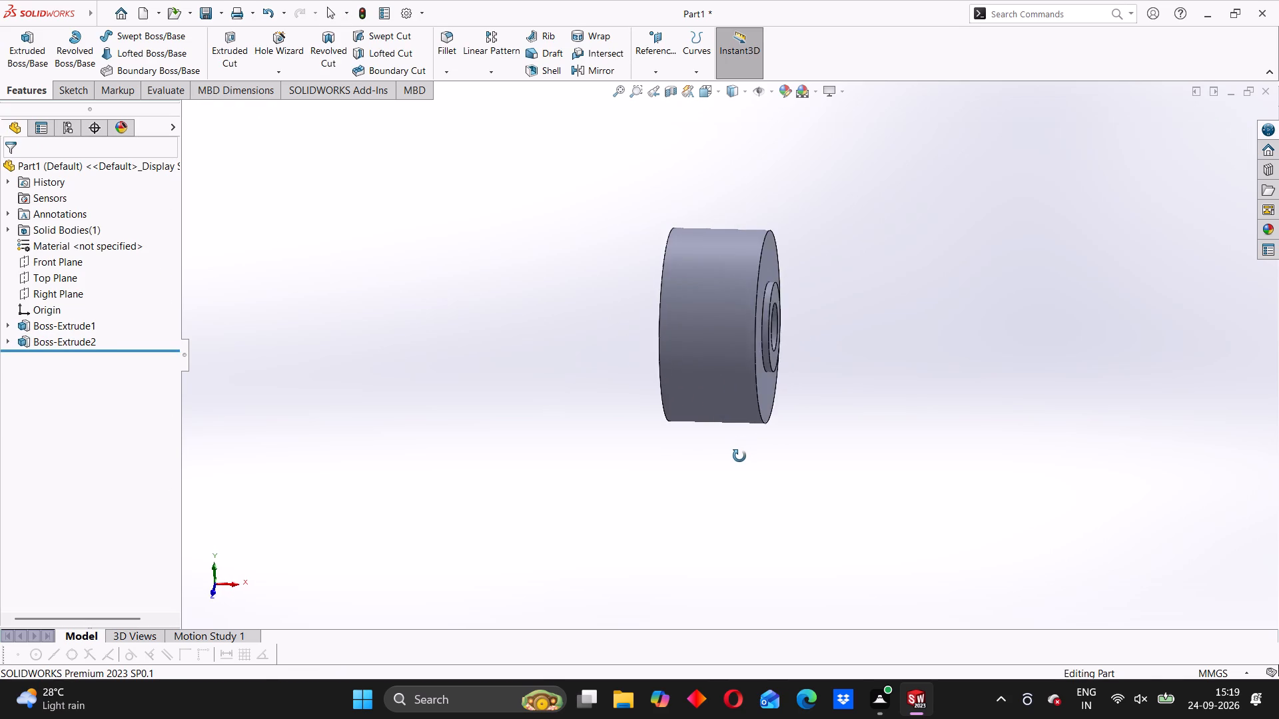
{"action": "middle_click_drag", "start_coordinate": [739, 456], "coordinate": [726, 456]}
{"action": "scroll", "coordinate": [775, 328], "scroll_direction": "down", "scroll_amount": 2}
{"action": "scroll", "coordinate": [774, 330], "scroll_direction": "up", "scroll_amount": 1}
{"action": "scroll", "coordinate": [853, 396], "scroll_direction": "up", "scroll_amount": 1}
{"action": "middle_click_drag", "start_coordinate": [853, 396], "coordinate": [819, 414]}
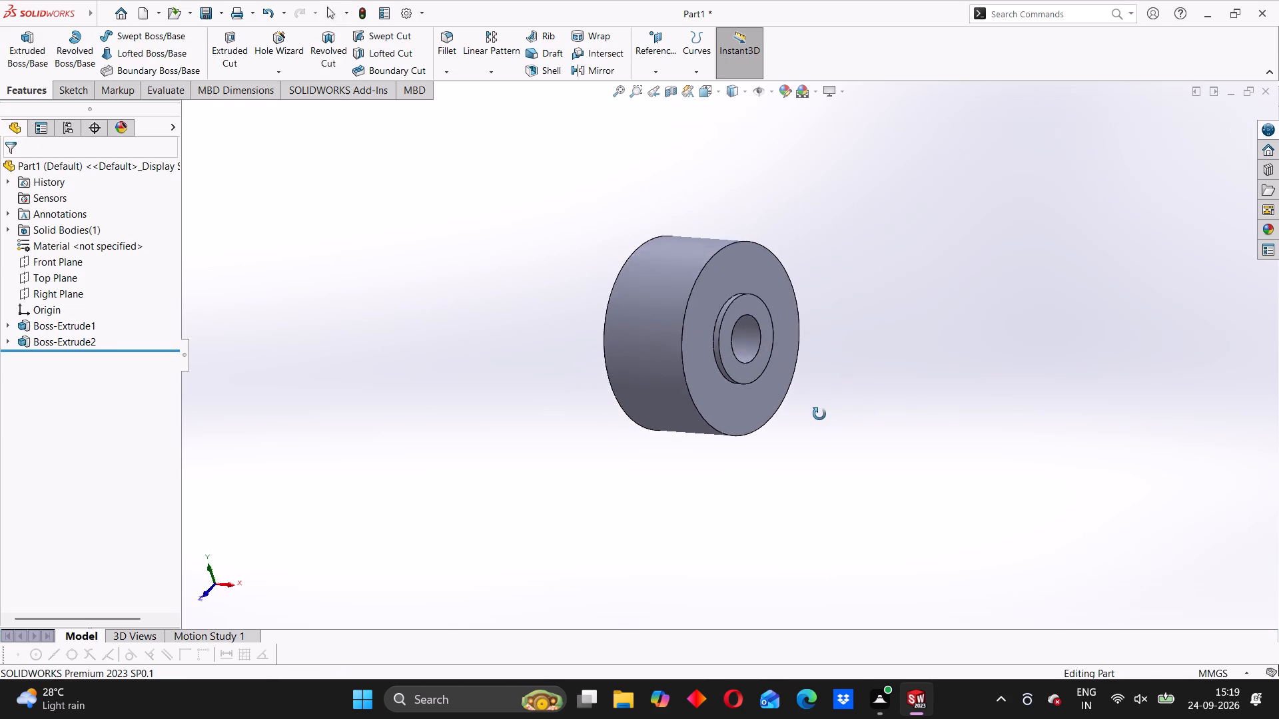
{"action": "middle_click_drag", "start_coordinate": [819, 414], "coordinate": [823, 412]}
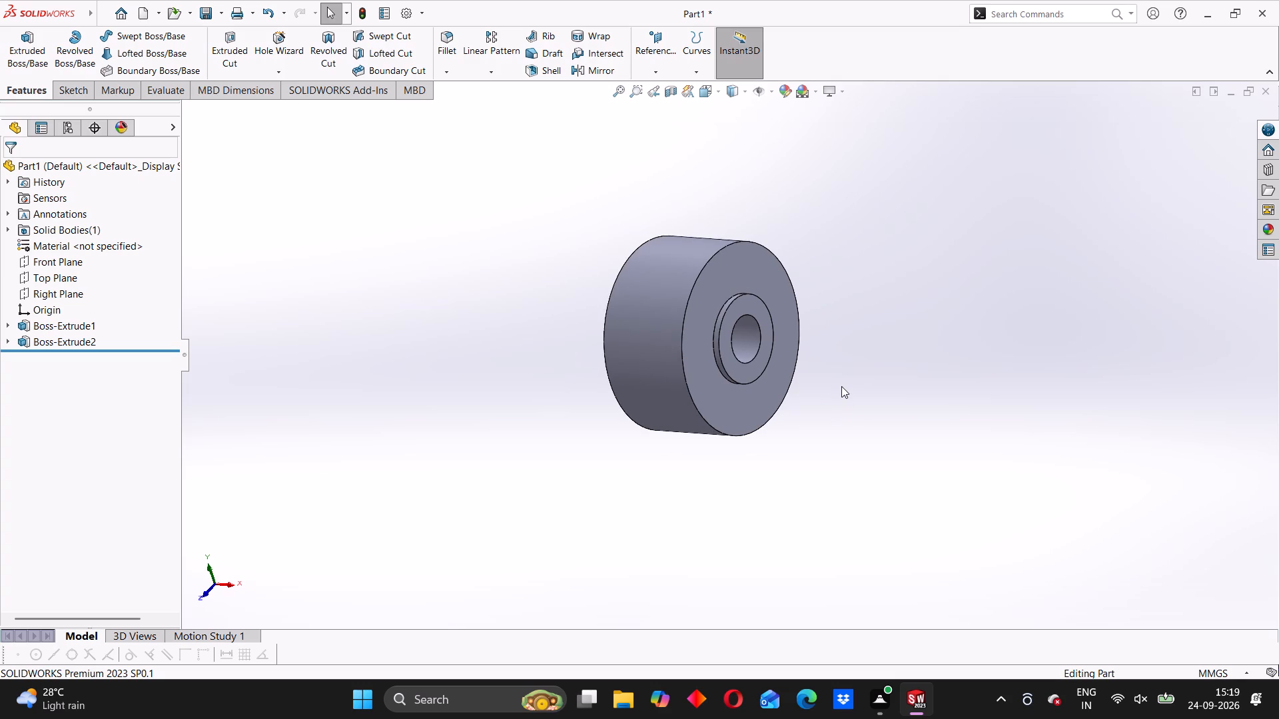
{"action": "middle_click_drag", "start_coordinate": [746, 462], "coordinate": [664, 487]}
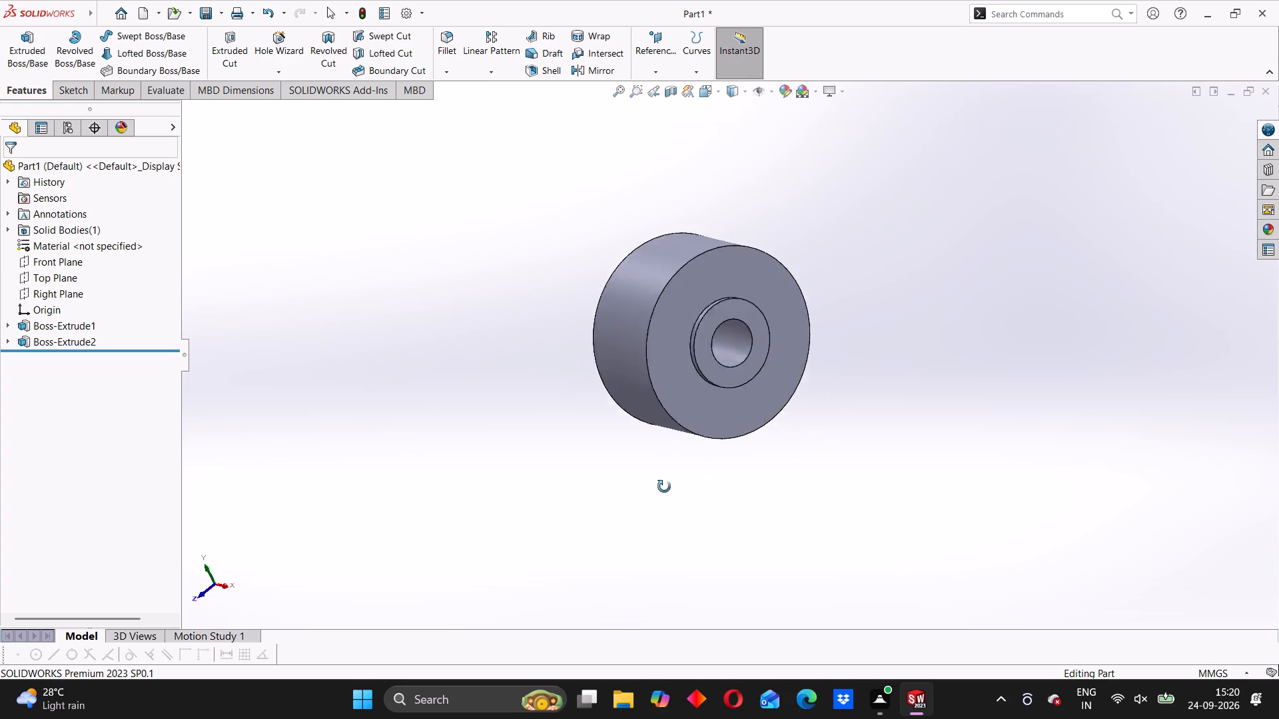
{"action": "middle_click_drag", "start_coordinate": [664, 487], "coordinate": [716, 449]}
{"action": "middle_click_drag", "start_coordinate": [704, 465], "coordinate": [829, 477]}
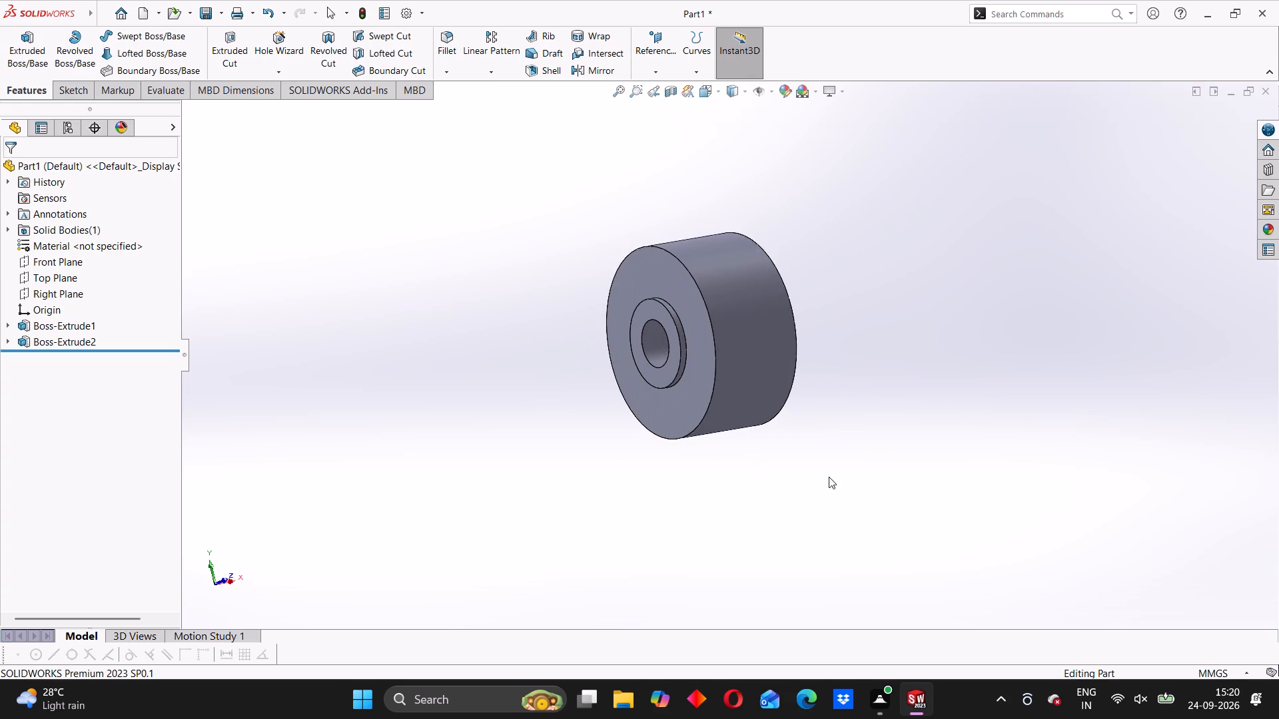
{"action": "scroll", "coordinate": [698, 331], "scroll_direction": "down", "scroll_amount": 3}
{"action": "scroll", "coordinate": [714, 328], "scroll_direction": "up", "scroll_amount": 4}
{"action": "middle_click_drag", "start_coordinate": [832, 344], "coordinate": [795, 365]}
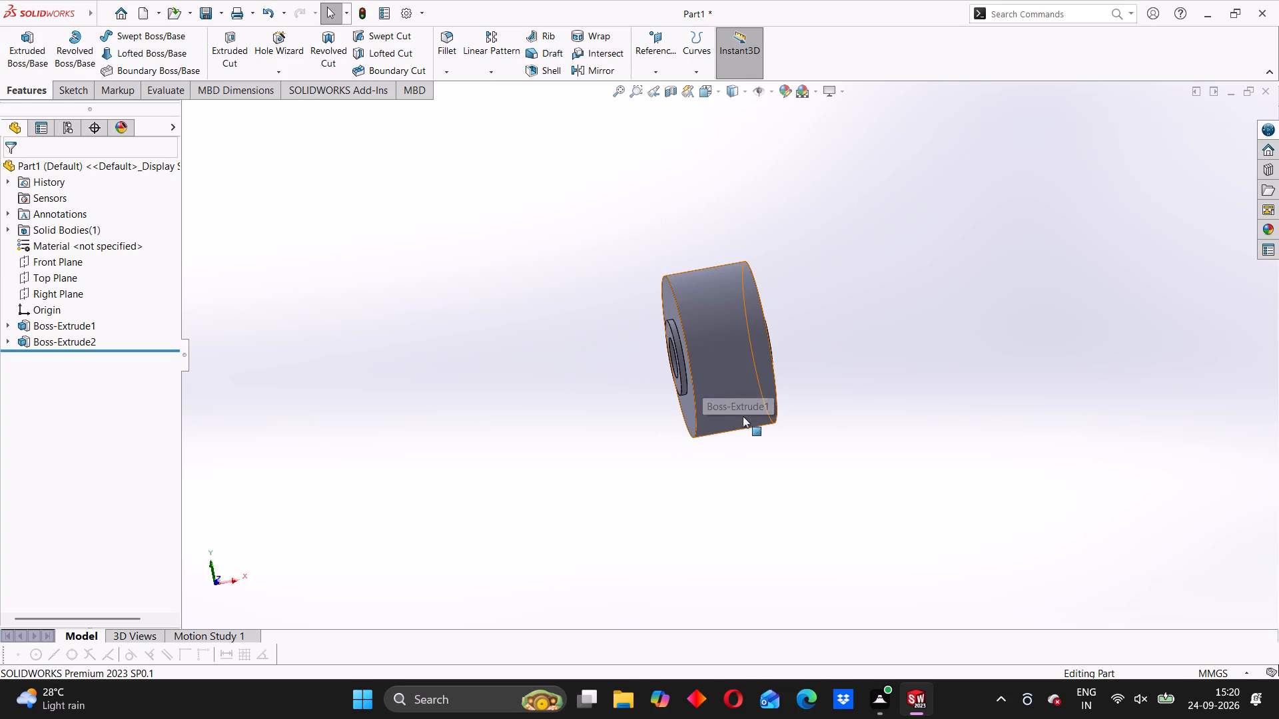
{"action": "scroll", "coordinate": [719, 339], "scroll_direction": "up", "scroll_amount": 2}
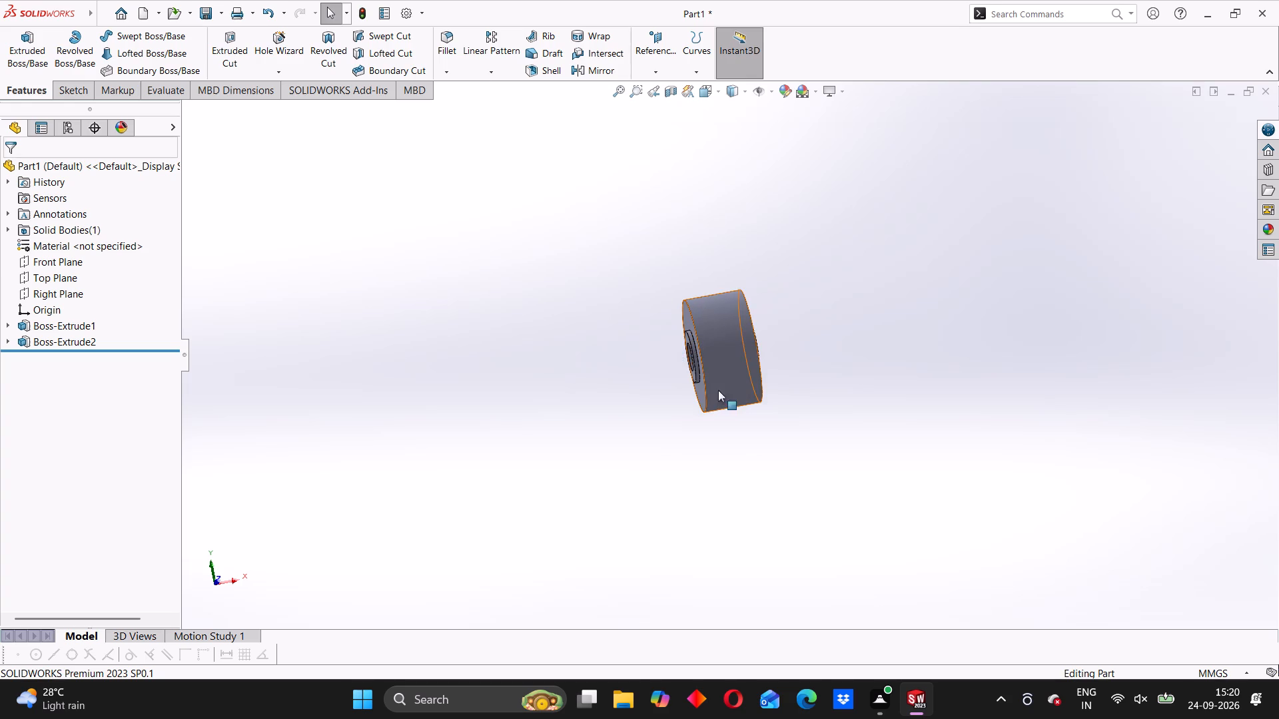
Fillet the base edges of the raised hubs on both faces of the disc with a 2 mm radius.
{"action": "scroll", "coordinate": [705, 370], "scroll_direction": "down", "scroll_amount": 5}
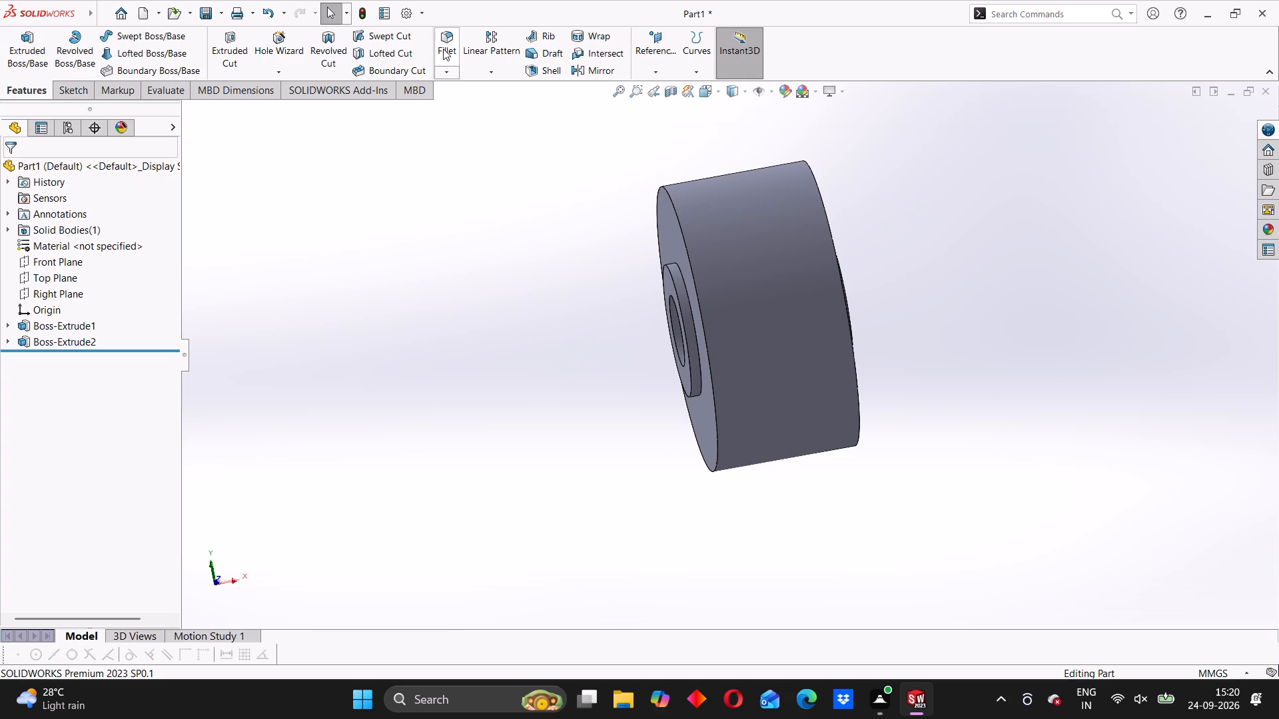
{"action": "left_click", "coordinate": [443, 49]}
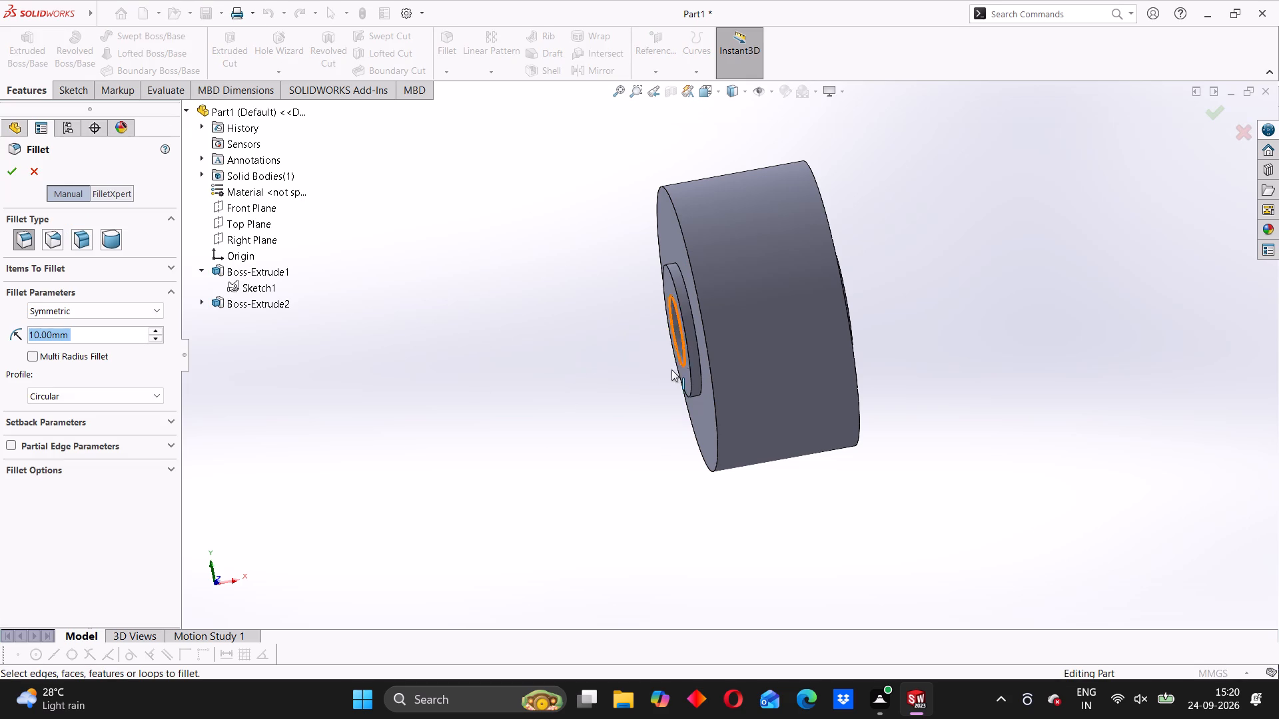
{"action": "middle_click_drag", "start_coordinate": [628, 412], "coordinate": [643, 409]}
{"action": "left_click", "coordinate": [708, 324]}
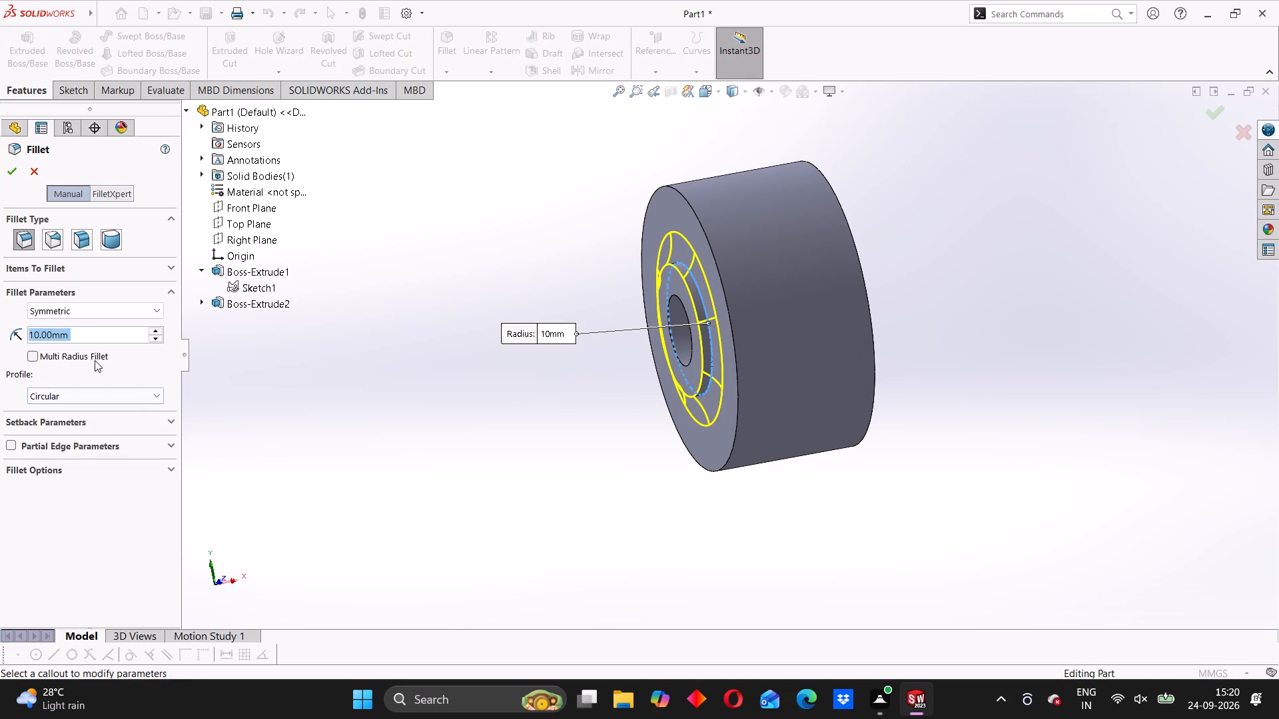
{"action": "key", "text": "2"}
{"action": "key", "text": "Return"}
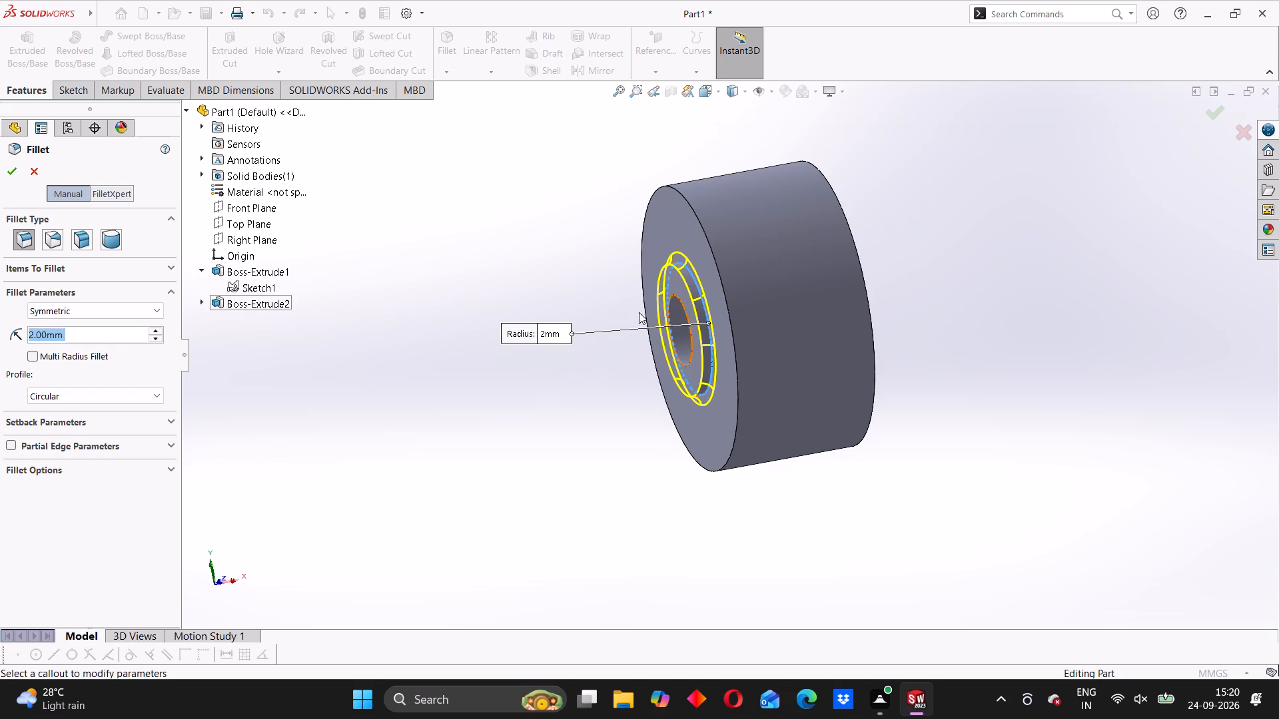
{"action": "middle_click_drag", "start_coordinate": [977, 295], "coordinate": [802, 372]}
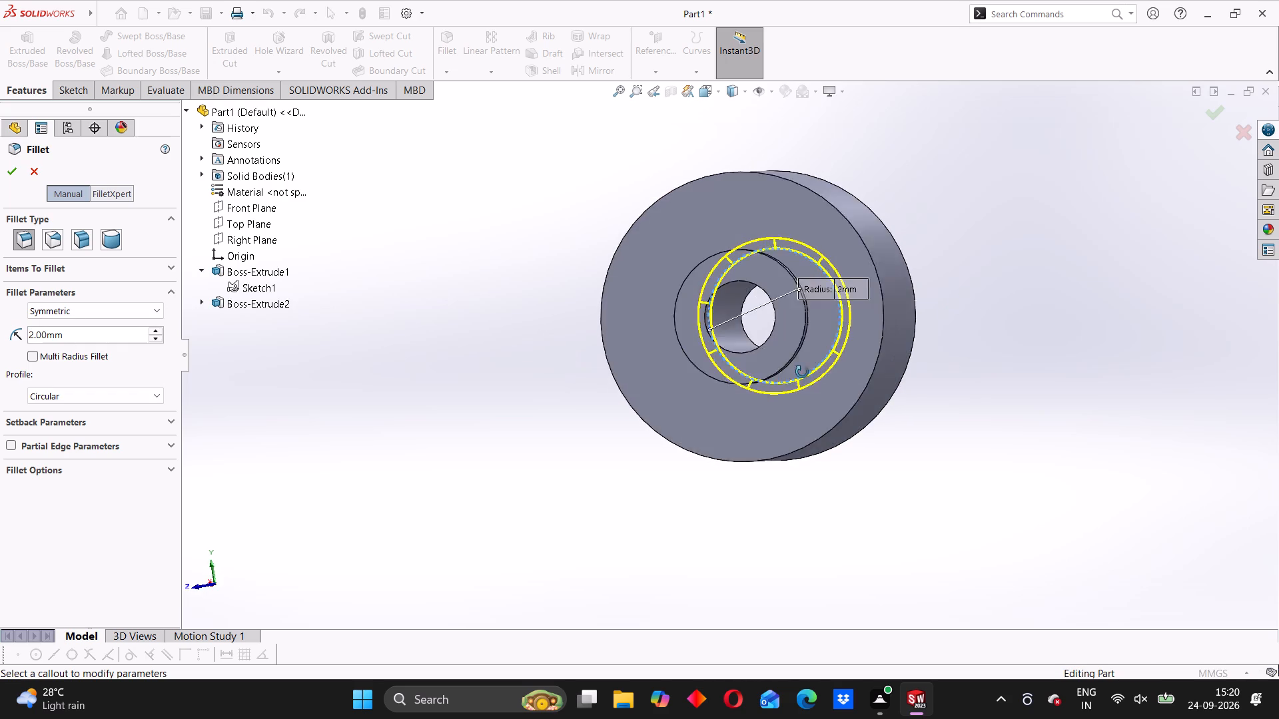
{"action": "middle_click_drag", "start_coordinate": [802, 372], "coordinate": [792, 374]}
{"action": "middle_click_drag", "start_coordinate": [805, 359], "coordinate": [725, 380]}
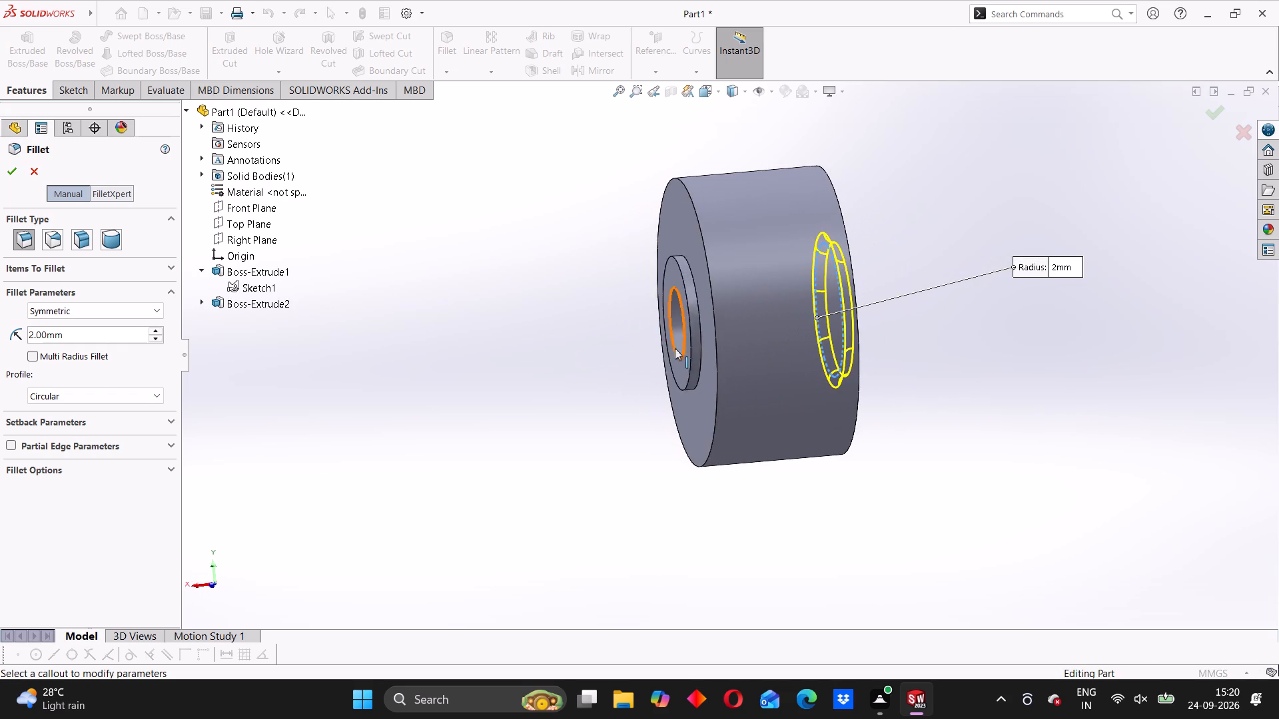
{"action": "left_click", "coordinate": [699, 310]}
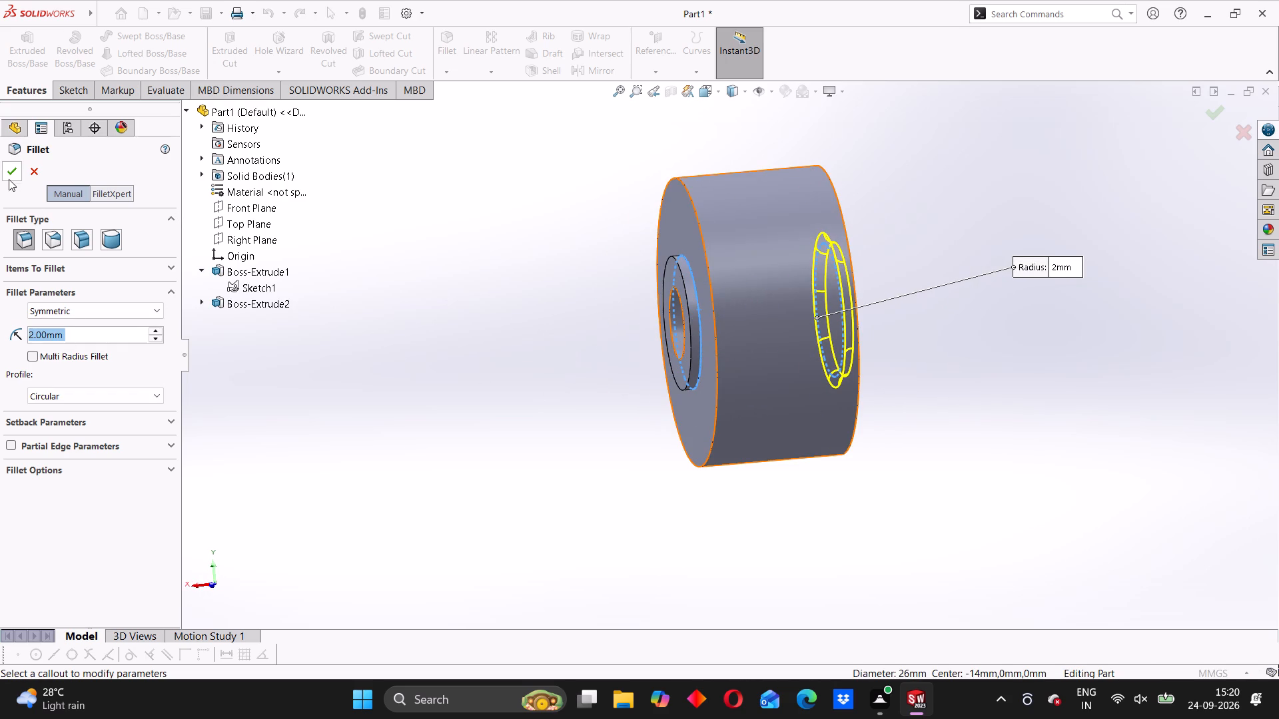
{"action": "left_click", "coordinate": [9, 179]}
{"action": "middle_click_drag", "start_coordinate": [611, 408], "coordinate": [546, 435]}
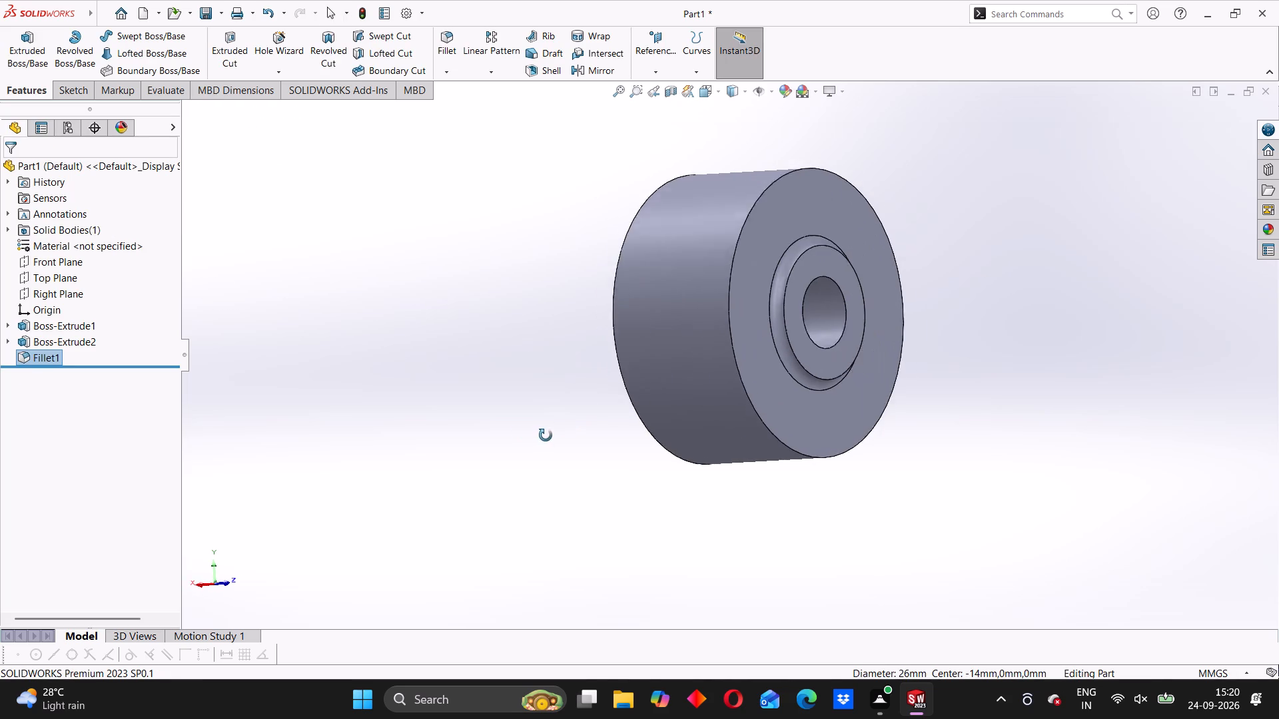
{"action": "middle_click_drag", "start_coordinate": [546, 435], "coordinate": [540, 451]}
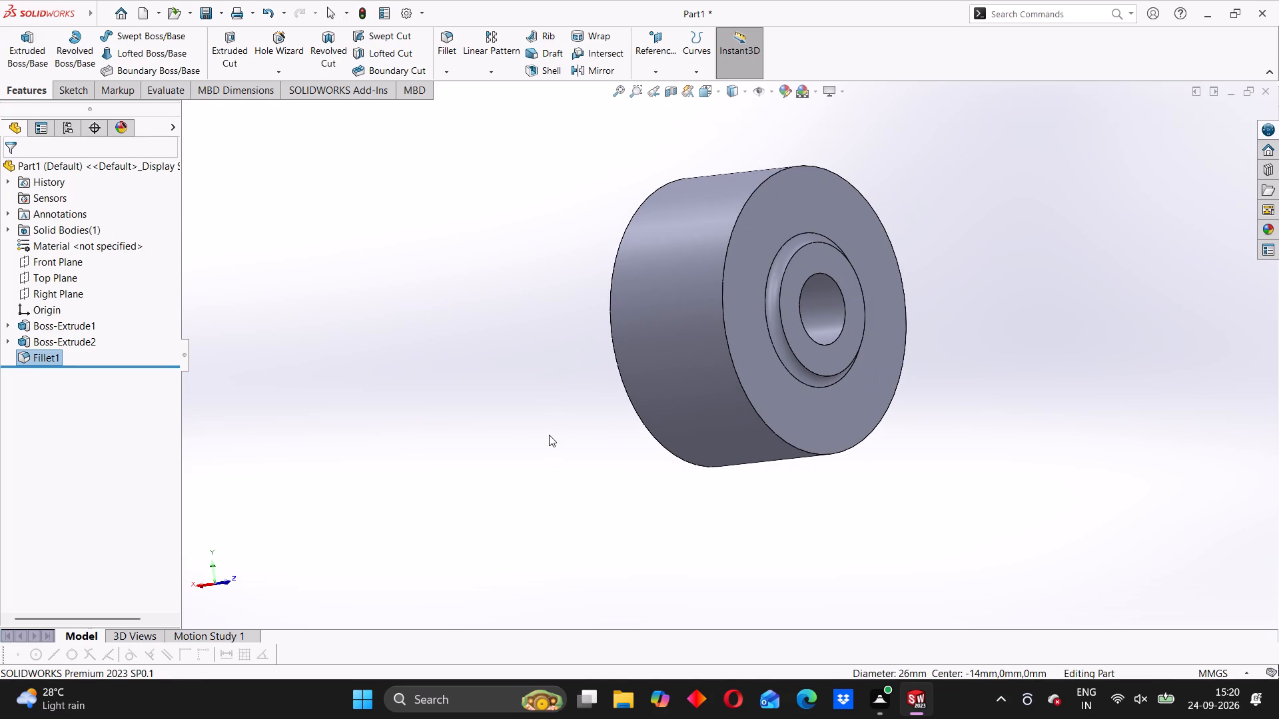
Start a sketch on the Front Plane and draw a vertical centerline through the origin, extending beyond the roller's rim at both ends.
{"action": "left_click", "coordinate": [50, 259]}
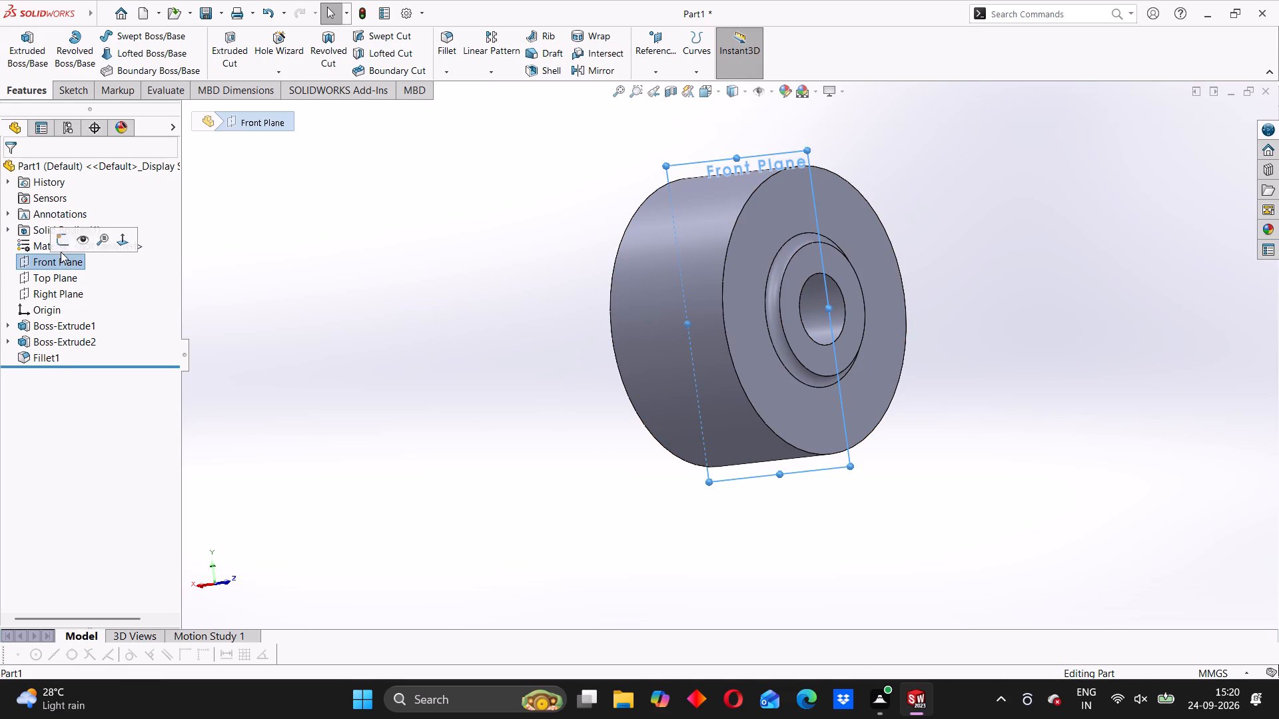
{"action": "left_click", "coordinate": [65, 268]}
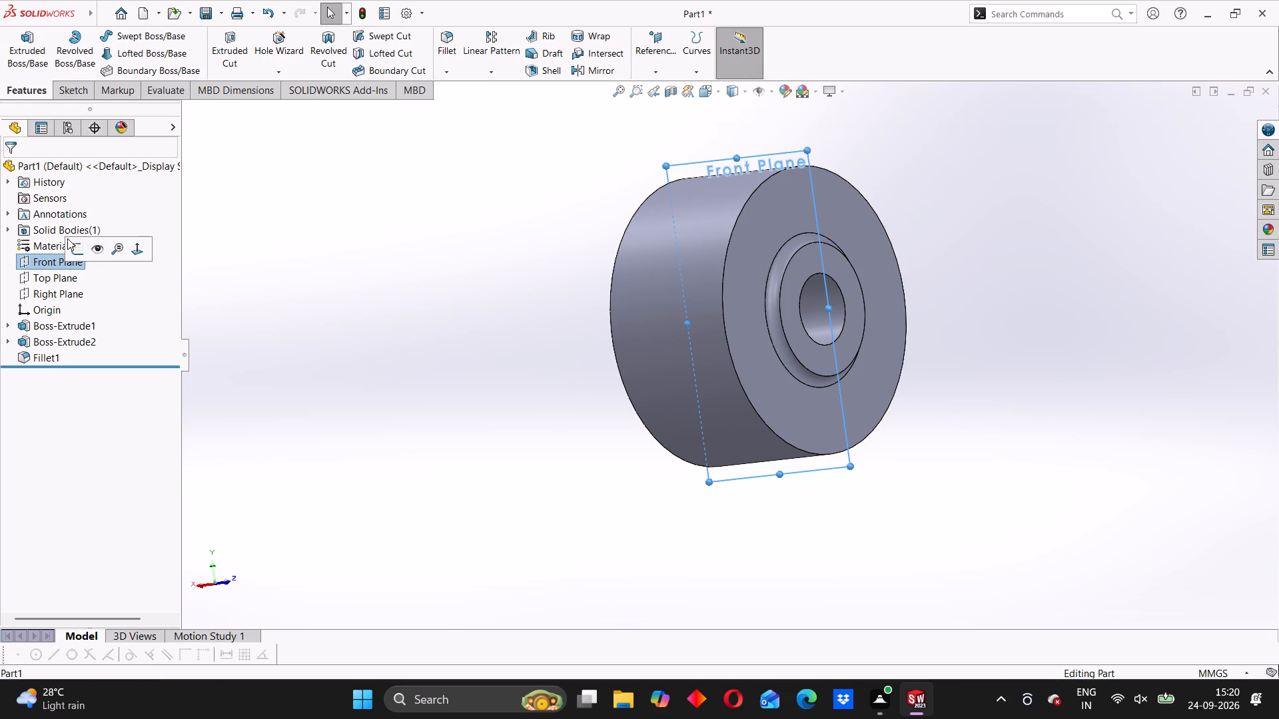
{"action": "left_click", "coordinate": [78, 250]}
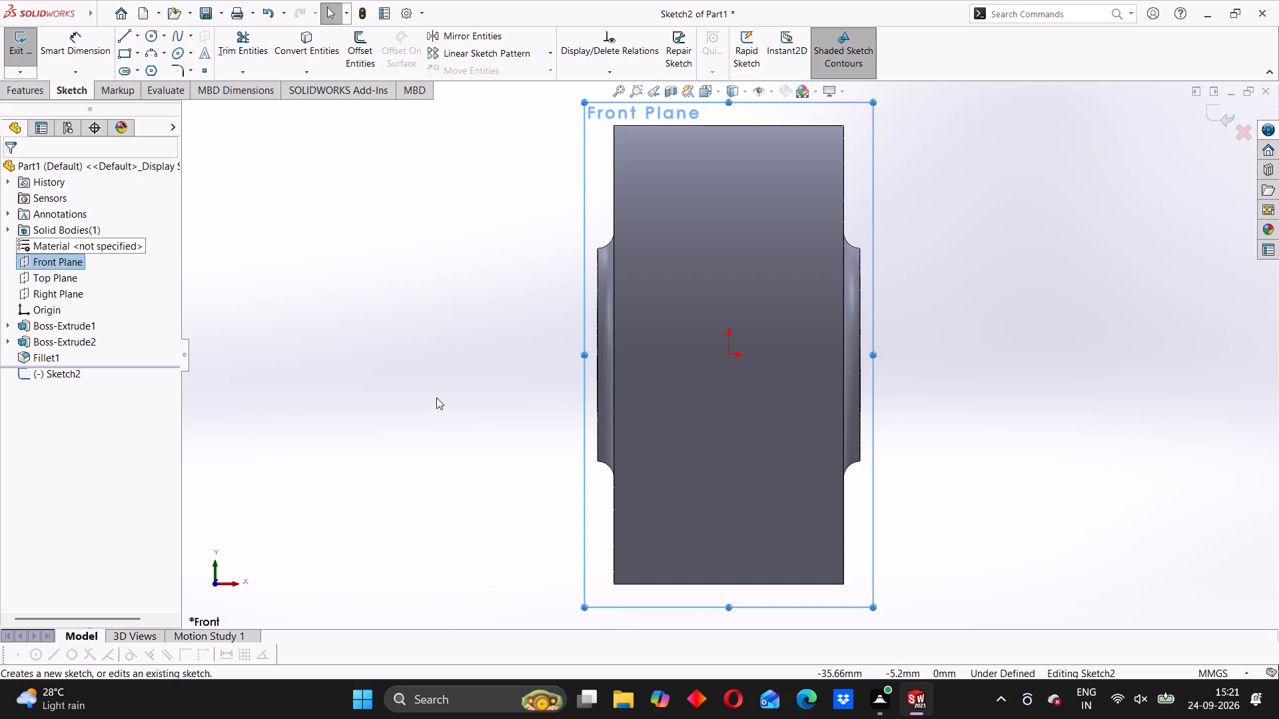
{"action": "left_click", "coordinate": [139, 34]}
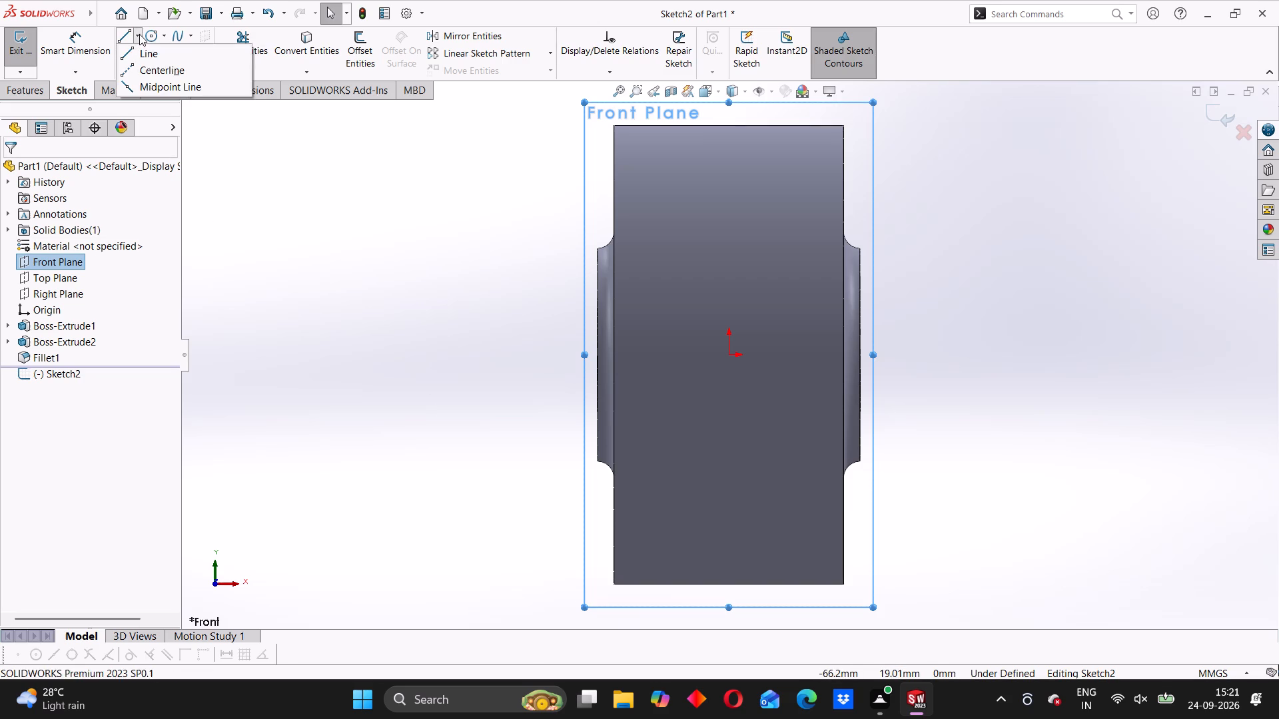
{"action": "left_click", "coordinate": [153, 71]}
{"action": "scroll", "coordinate": [784, 416], "scroll_direction": "up", "scroll_amount": 2}
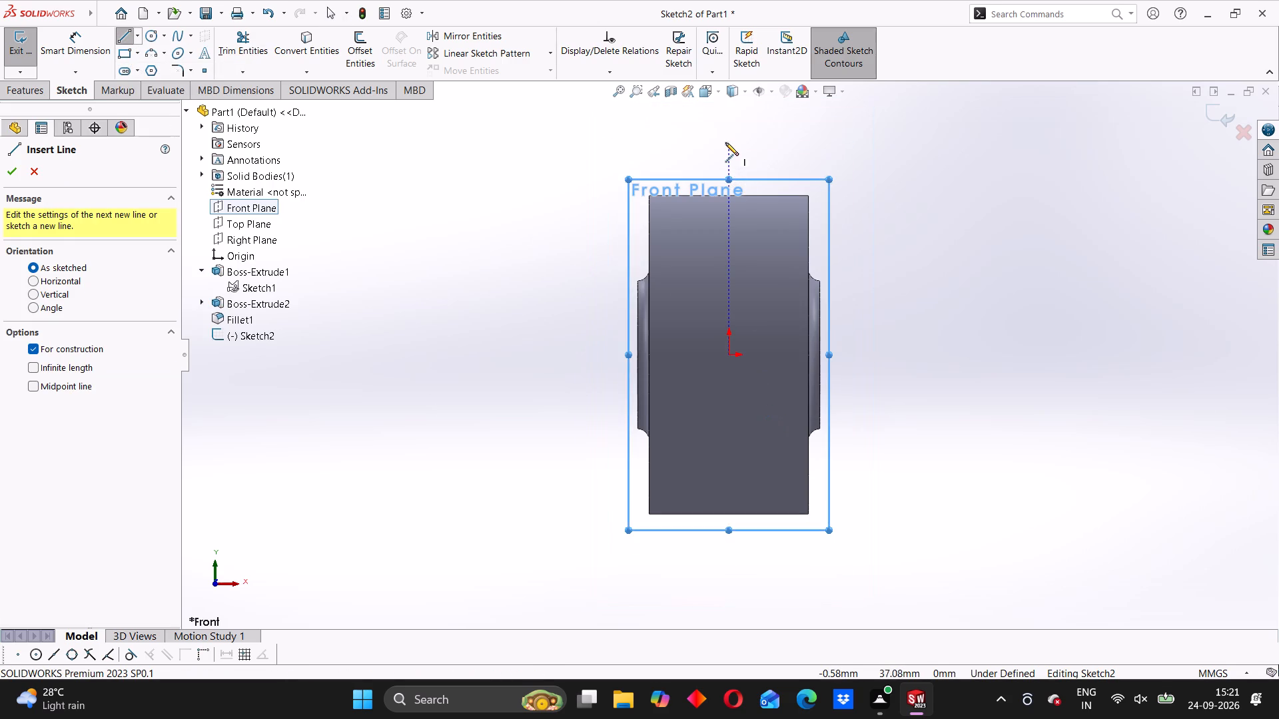
{"action": "left_click", "coordinate": [725, 138]}
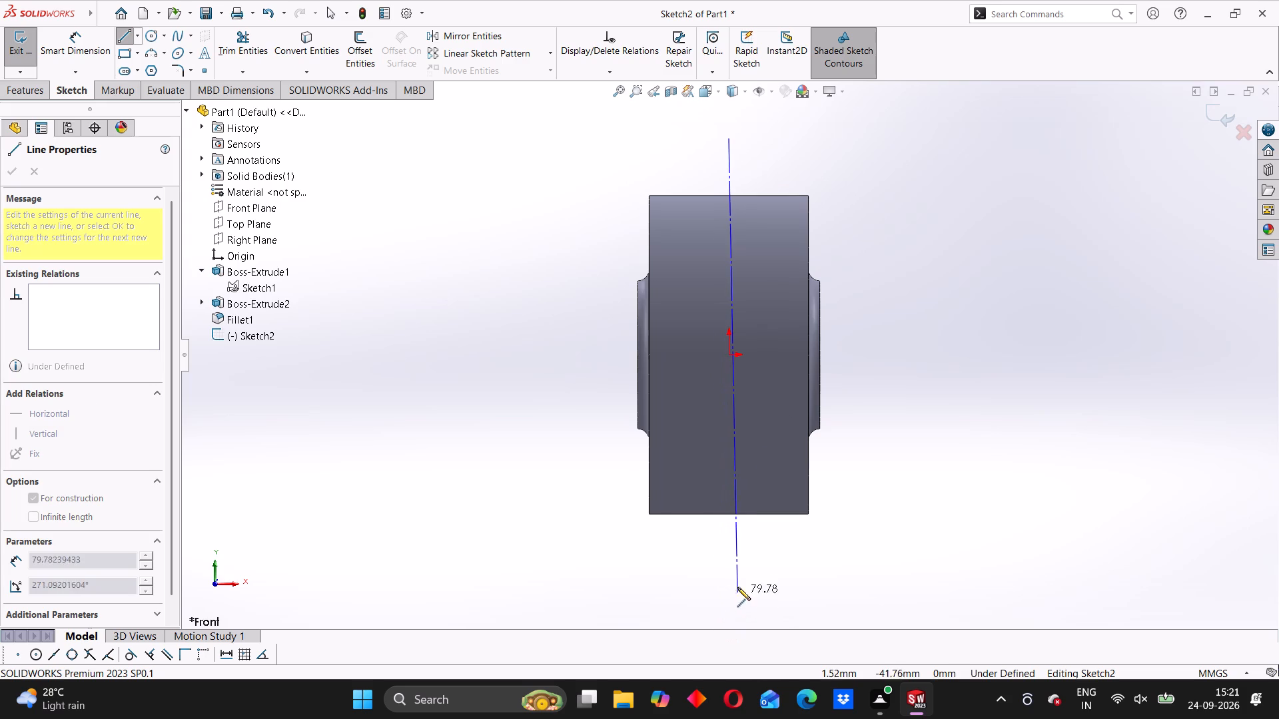
{"action": "left_click", "coordinate": [730, 582]}
{"action": "right_click", "coordinate": [894, 305]}
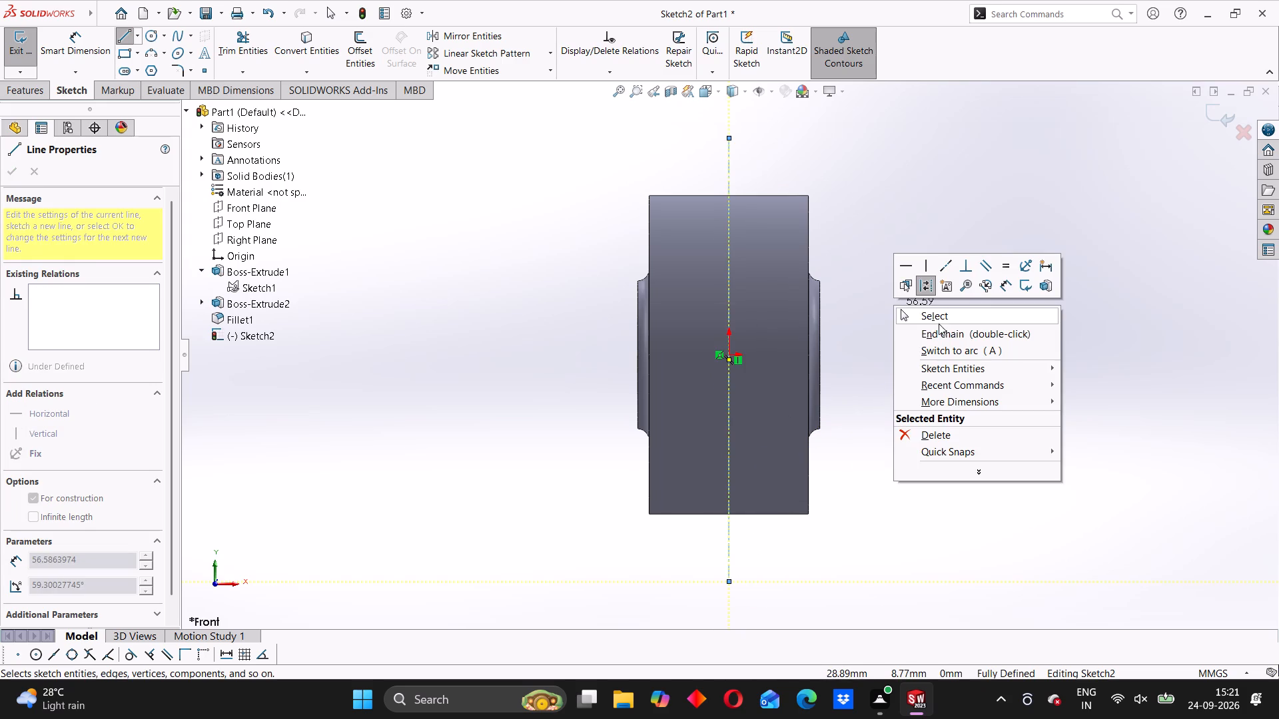
{"action": "left_click", "coordinate": [939, 321]}
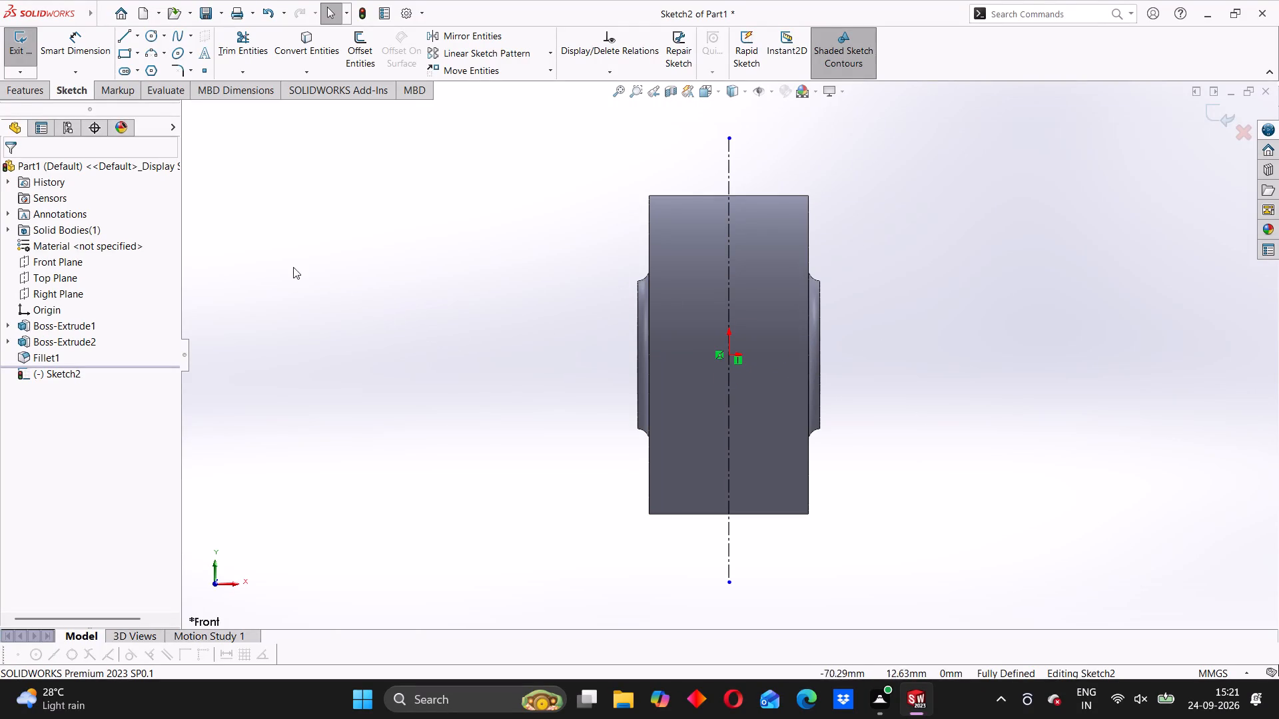
Sketch a circle centred where the vertical centerline meets the roller's upper edge and dimension its diameter to 14 mm.
{"action": "left_click", "coordinate": [149, 33]}
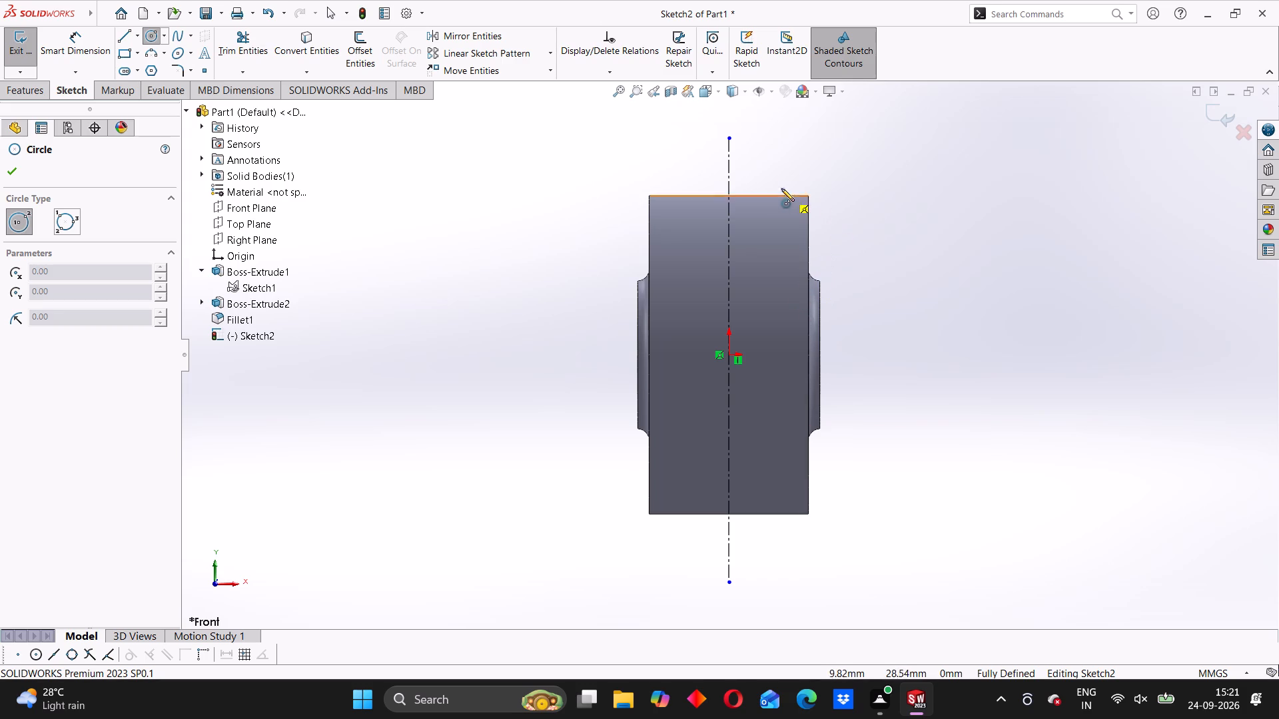
{"action": "left_click", "coordinate": [730, 196]}
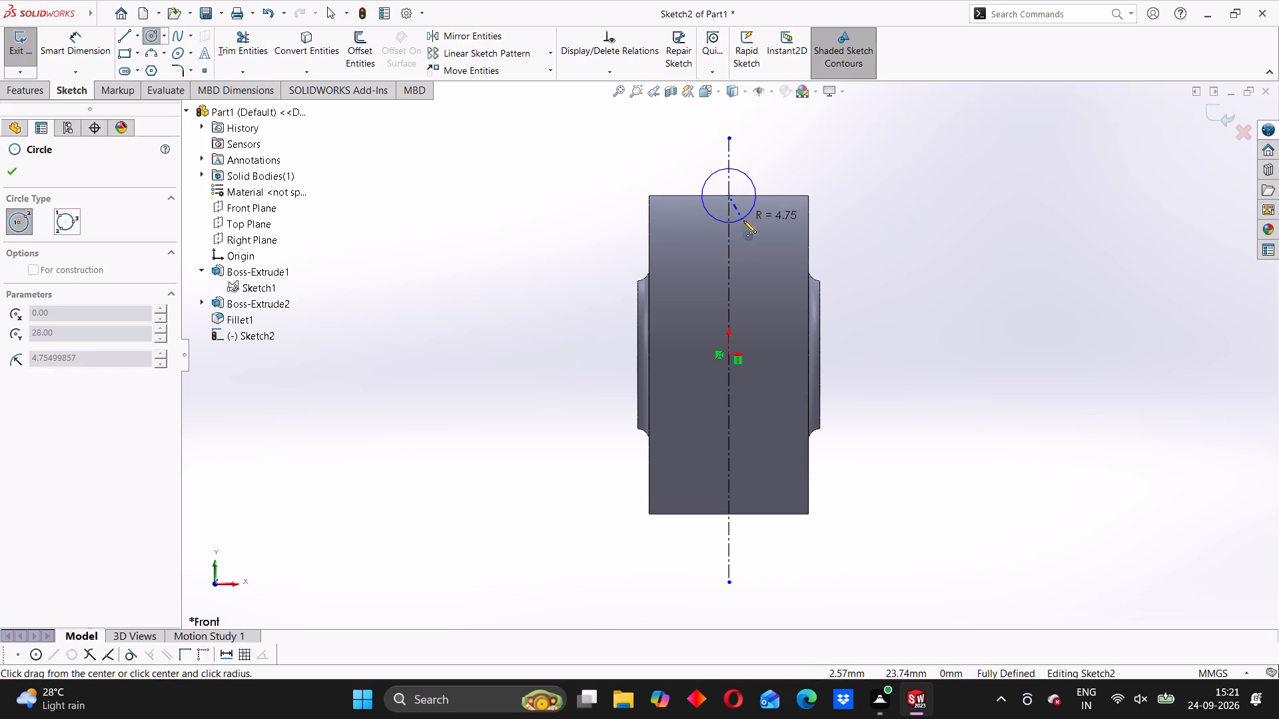
{"action": "left_click", "coordinate": [755, 230]}
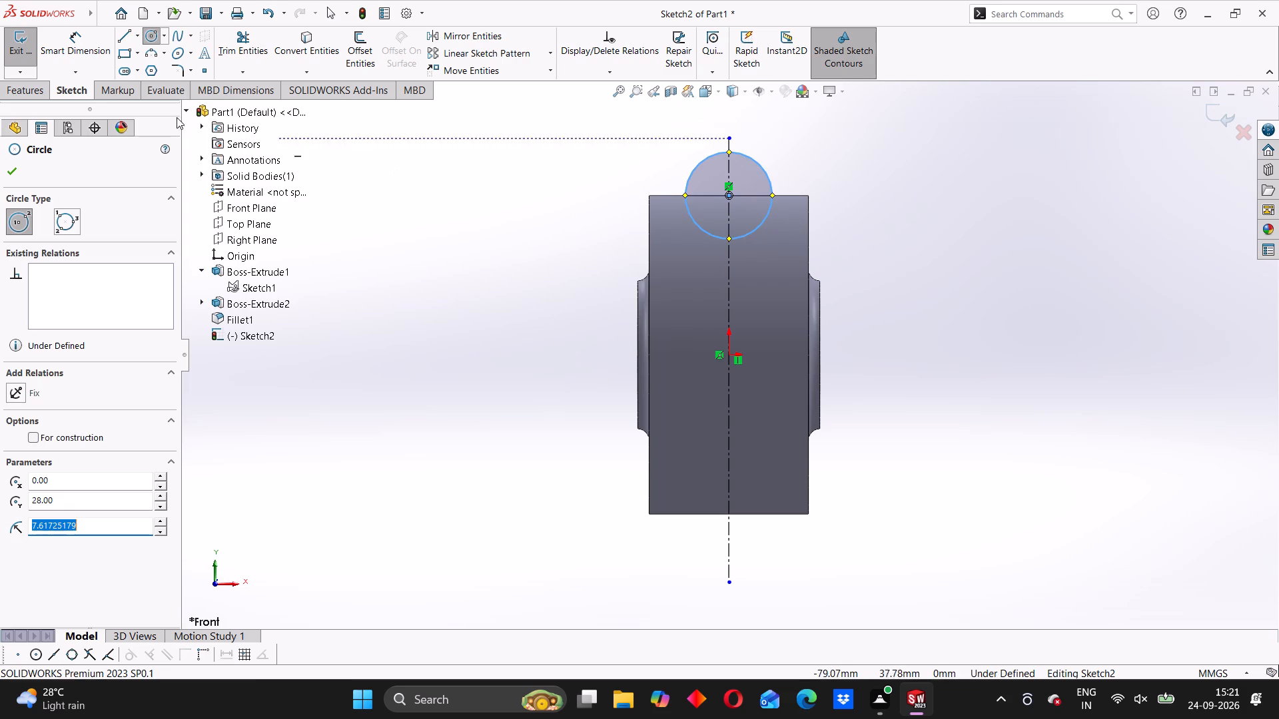
{"action": "left_click_drag", "start_coordinate": [69, 53], "coordinate": [82, 55]}
{"action": "left_click", "coordinate": [768, 170]}
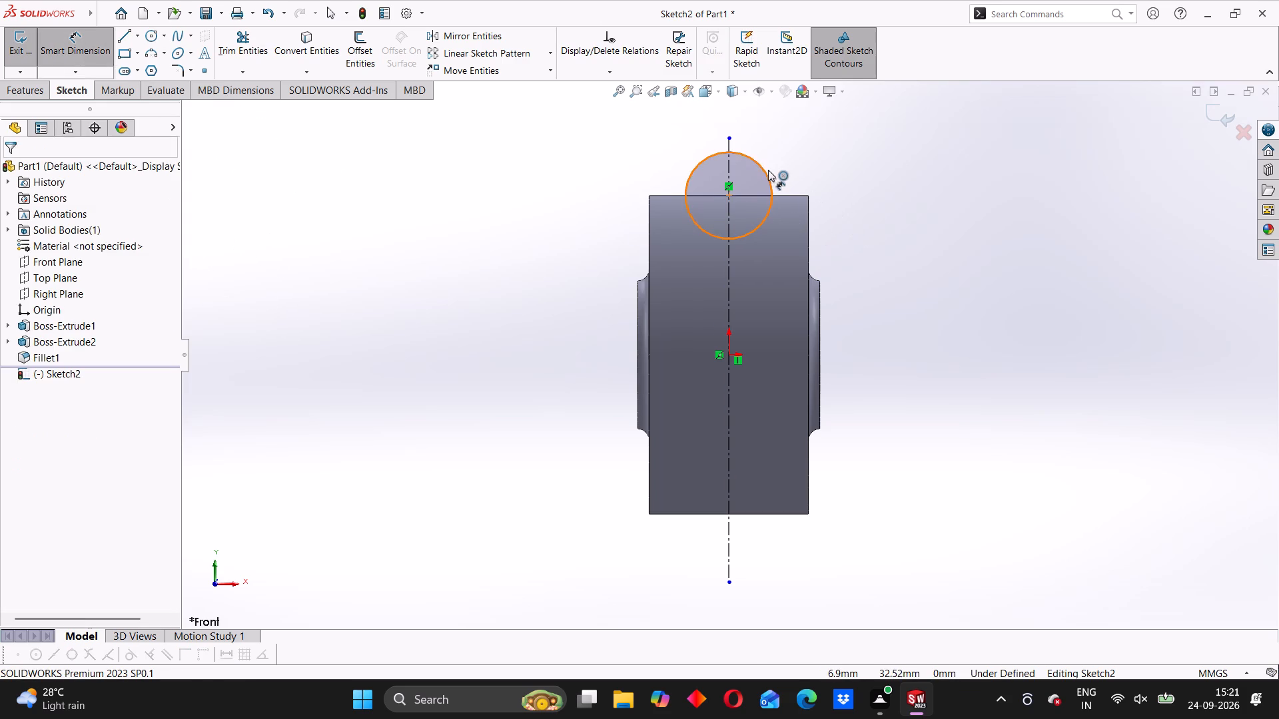
{"action": "left_click", "coordinate": [816, 173]}
{"action": "type", "text": "14"}
{"action": "key", "text": "Return"}
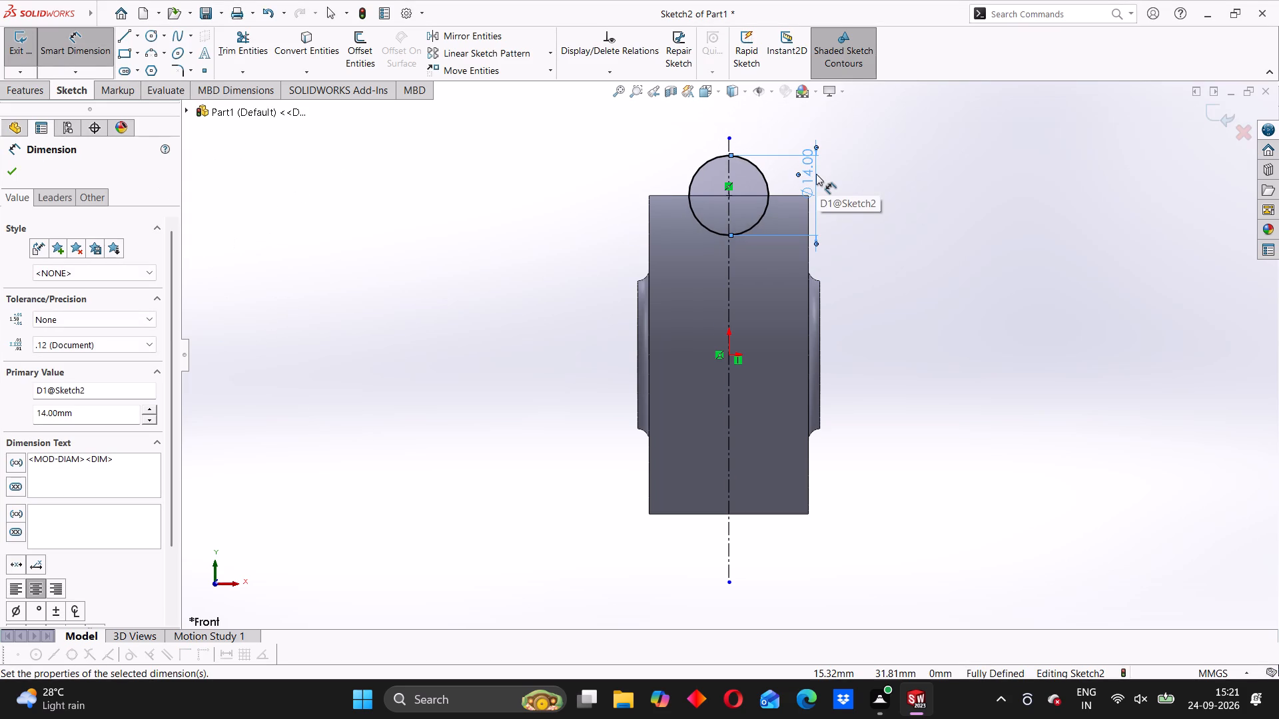
{"action": "left_click", "coordinate": [897, 257]}
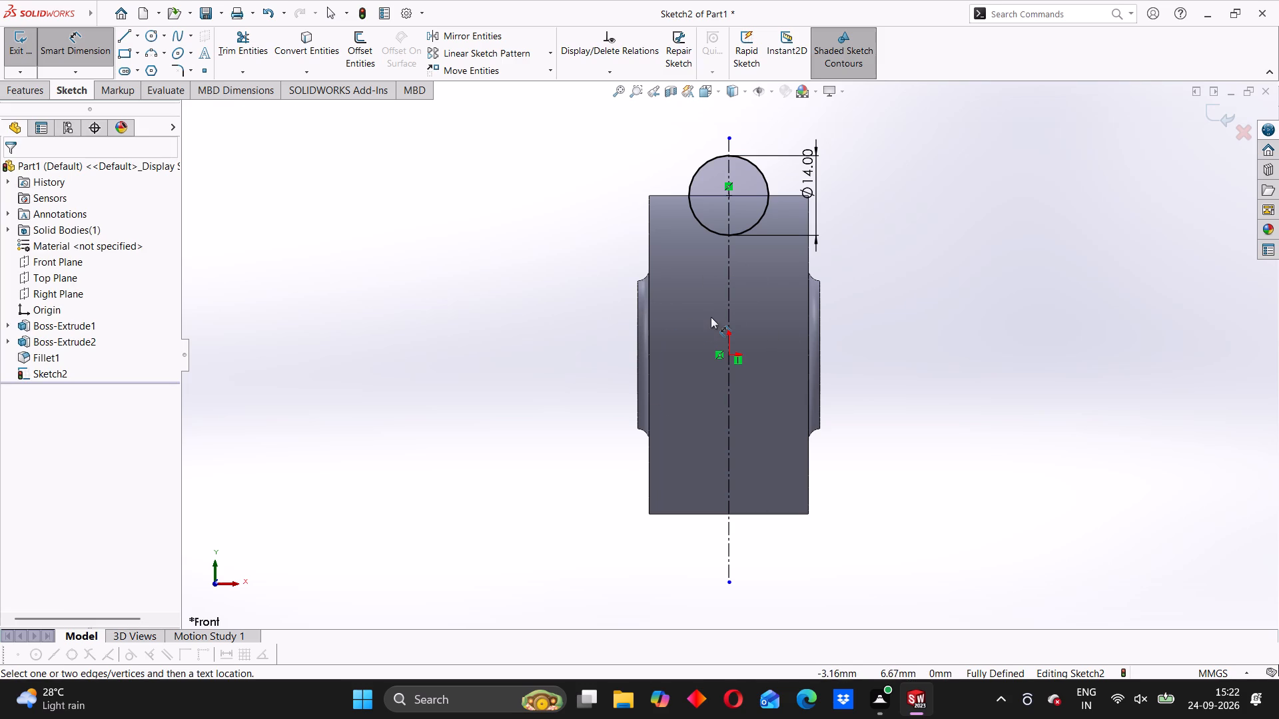
Draw a horizontal centerline about 47 mm long through the origin, extending past both hub faces.
{"action": "left_click", "coordinate": [139, 32]}
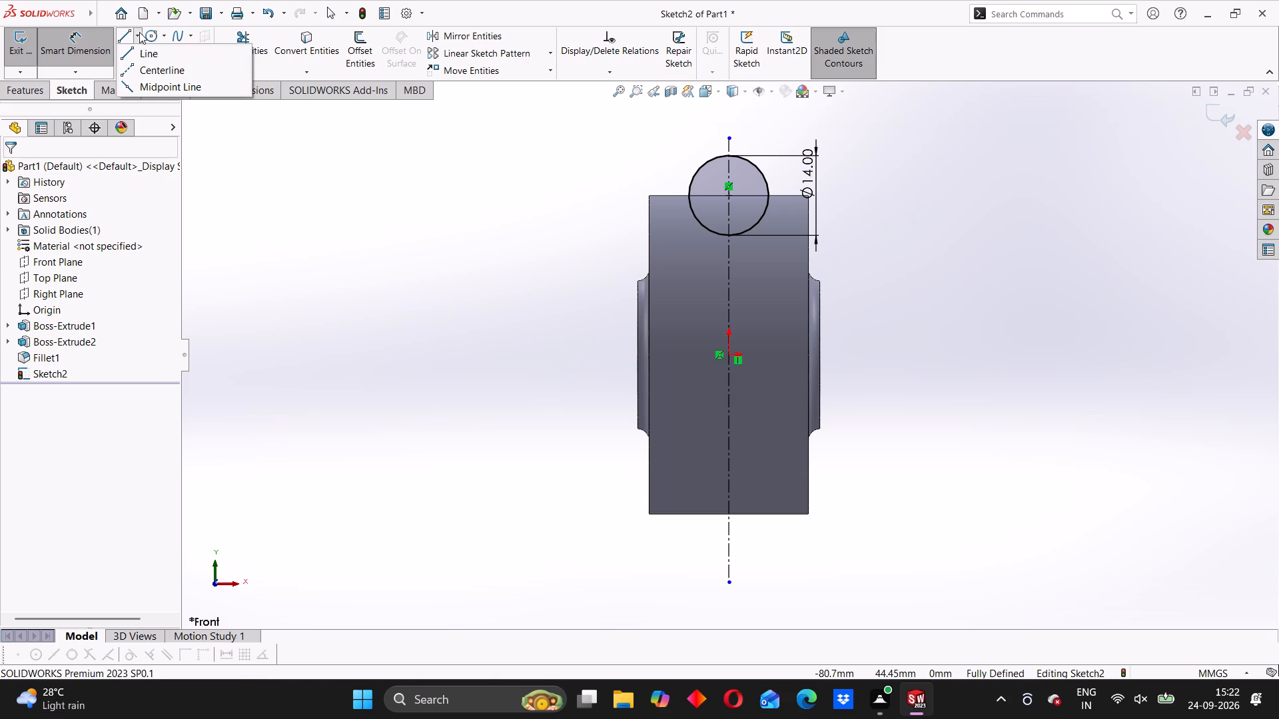
{"action": "left_click", "coordinate": [151, 67]}
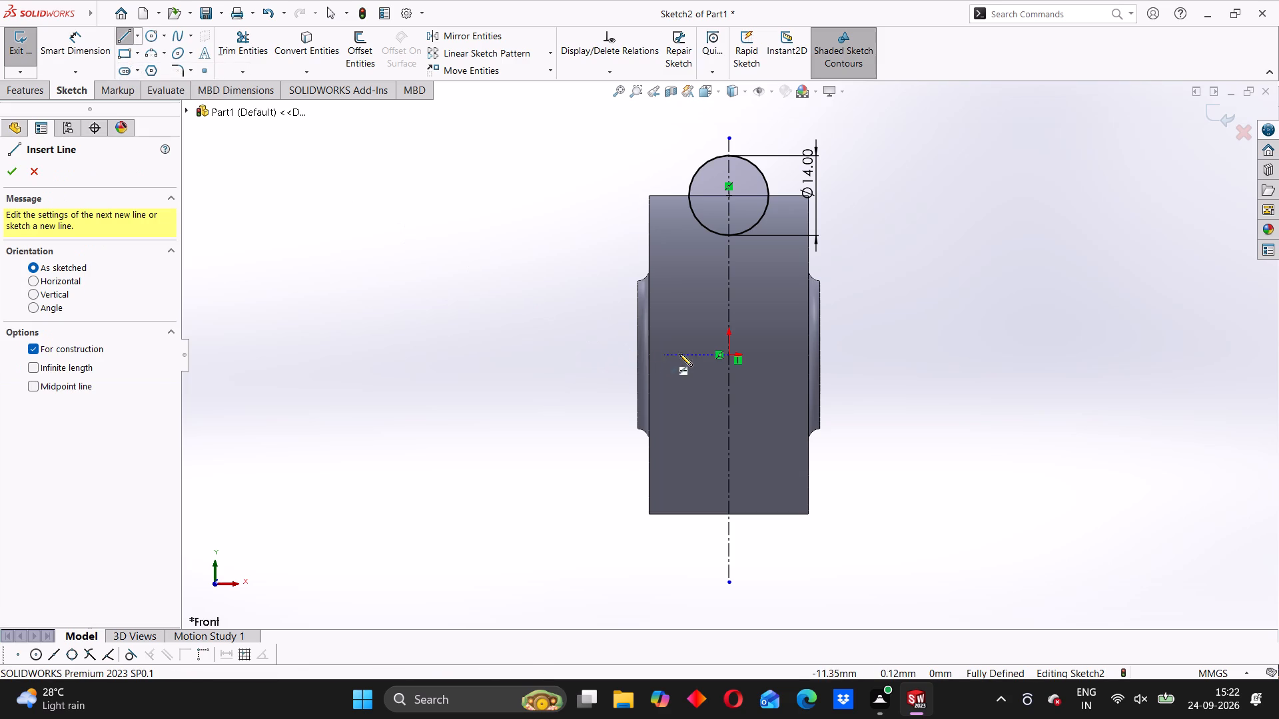
{"action": "left_click", "coordinate": [548, 351]}
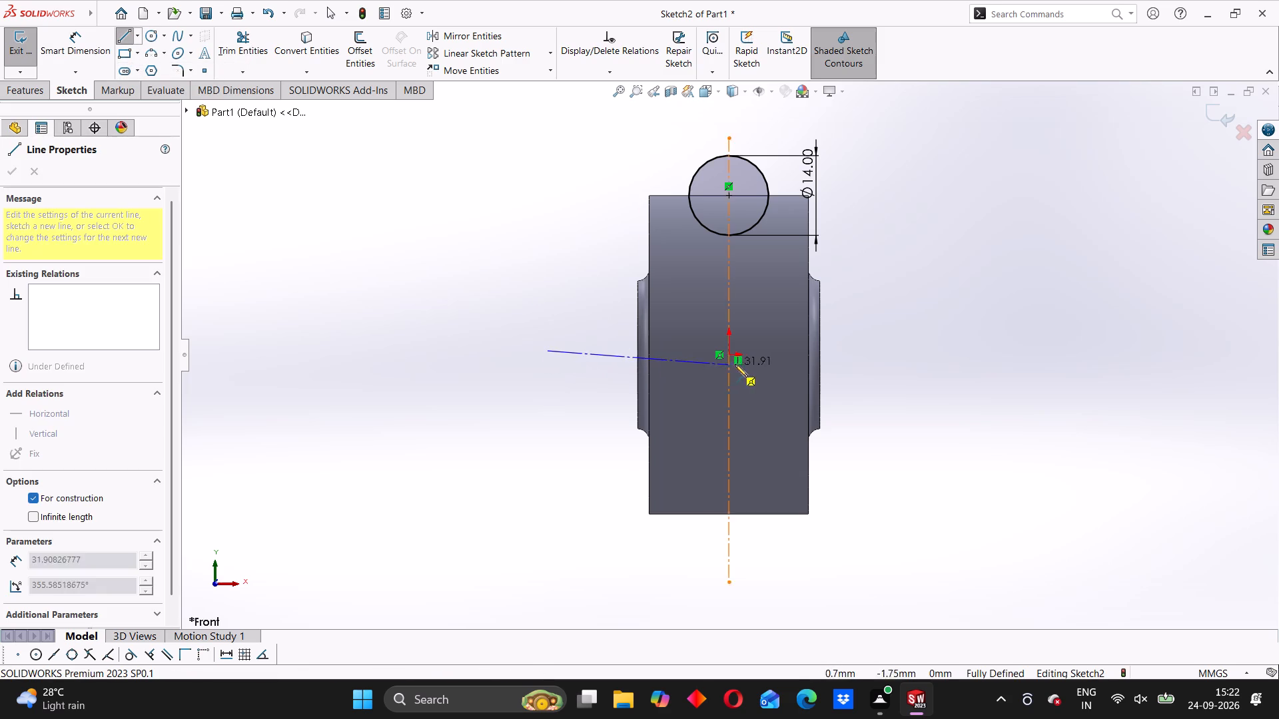
{"action": "left_click", "coordinate": [122, 36]}
{"action": "left_click", "coordinate": [139, 34]}
{"action": "left_click", "coordinate": [150, 67]}
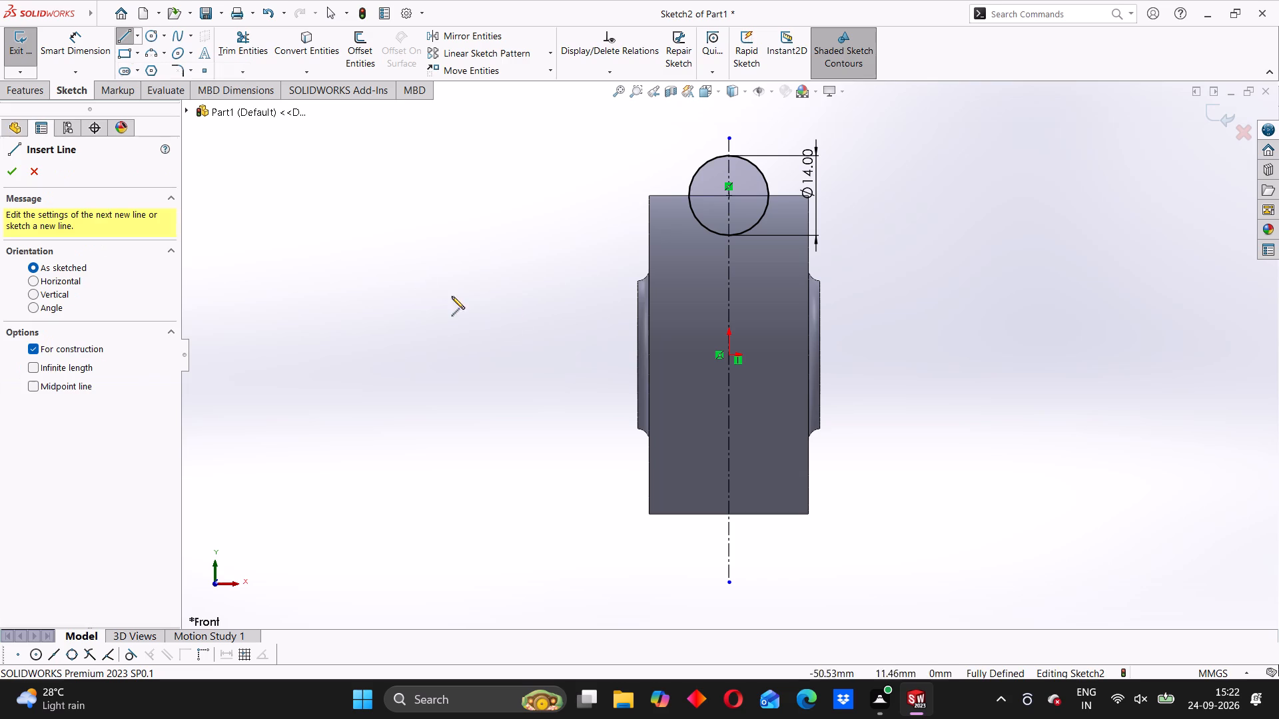
{"action": "left_click", "coordinate": [601, 352]}
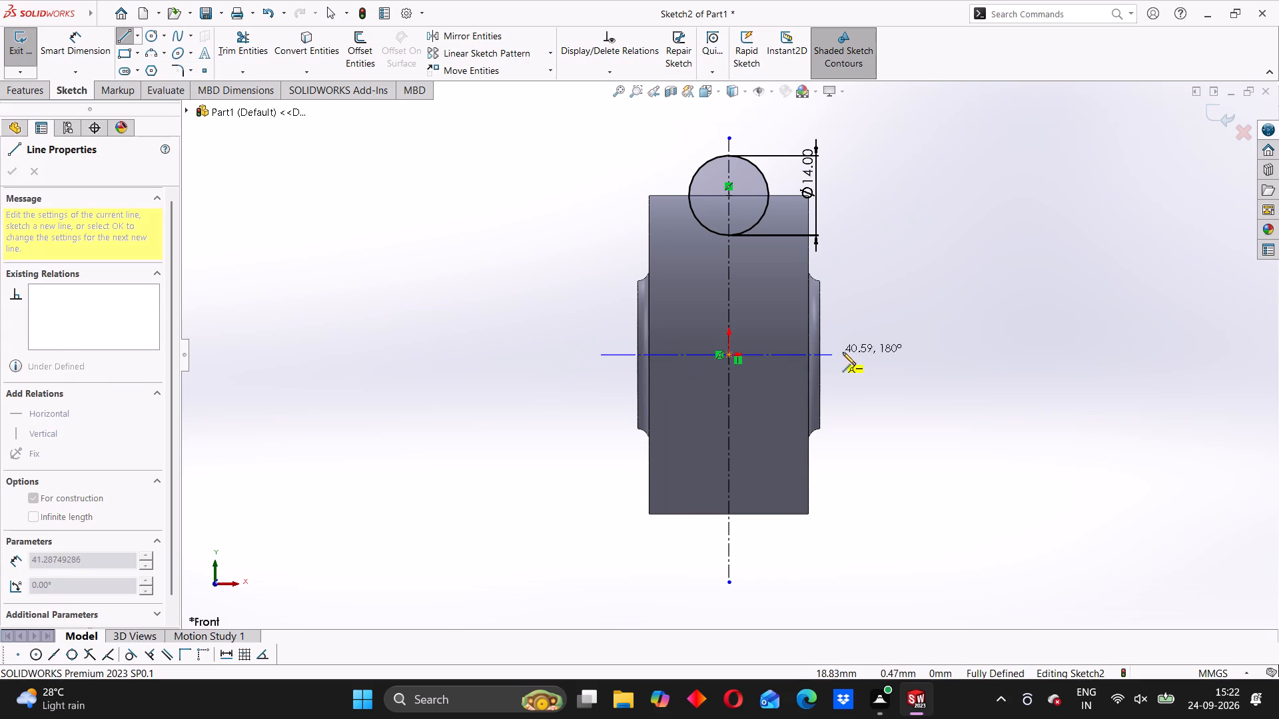
{"action": "left_click", "coordinate": [867, 352]}
{"action": "right_click", "coordinate": [903, 254]}
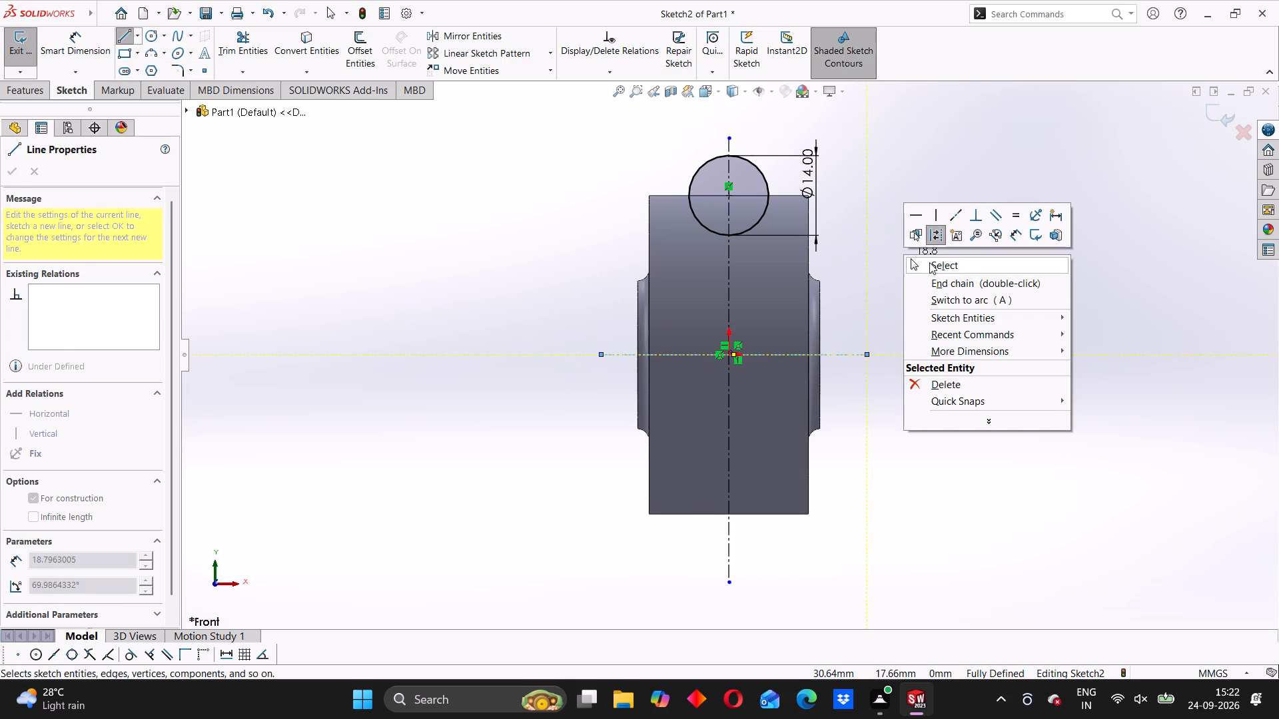
{"action": "left_click", "coordinate": [931, 263]}
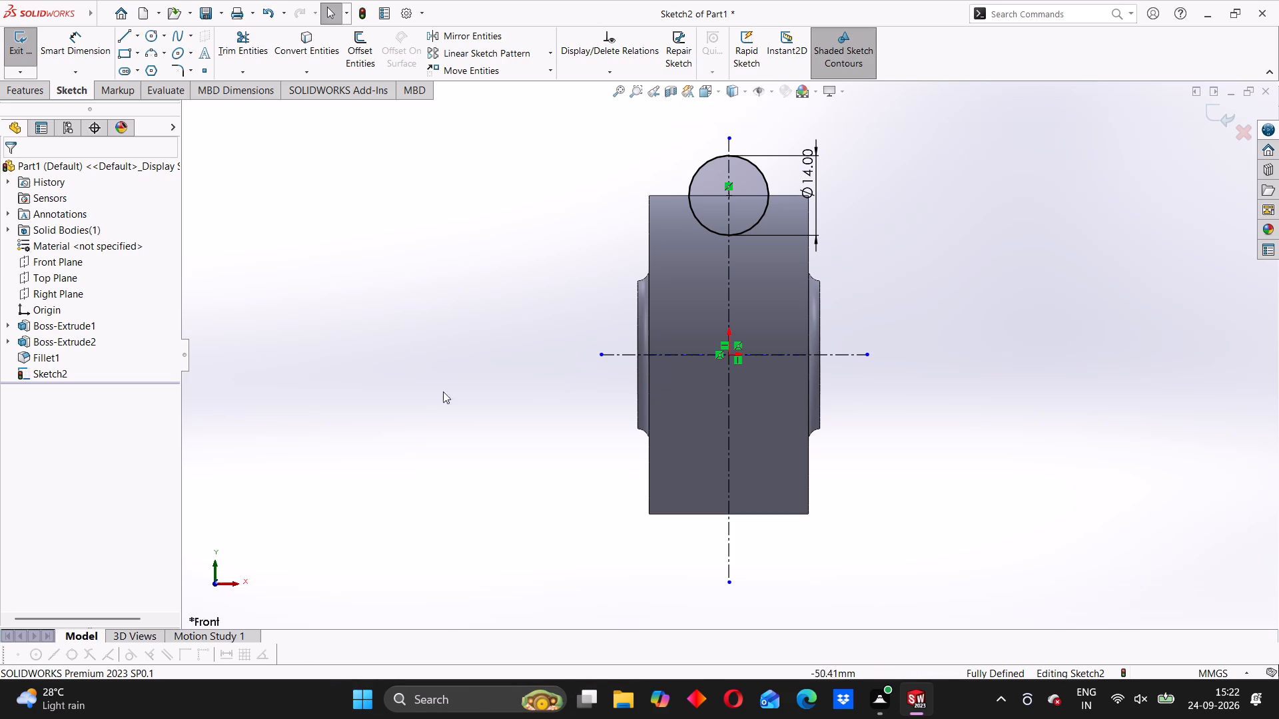
Revolve the 14 mm circle 360° about the horizontal centerline as a boss merged with the roller.
{"action": "middle_click_drag", "start_coordinate": [448, 387], "coordinate": [514, 399]}
{"action": "scroll", "coordinate": [512, 399], "scroll_direction": "up", "scroll_amount": 3}
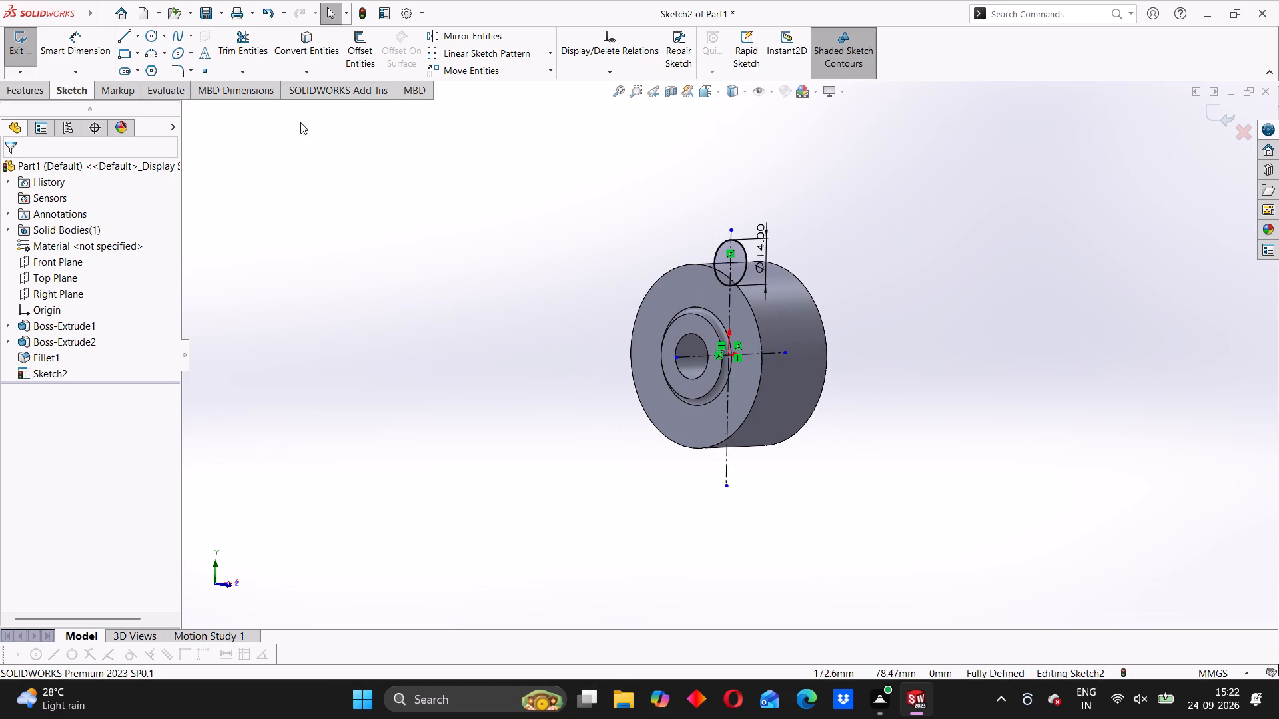
{"action": "left_click", "coordinate": [32, 99]}
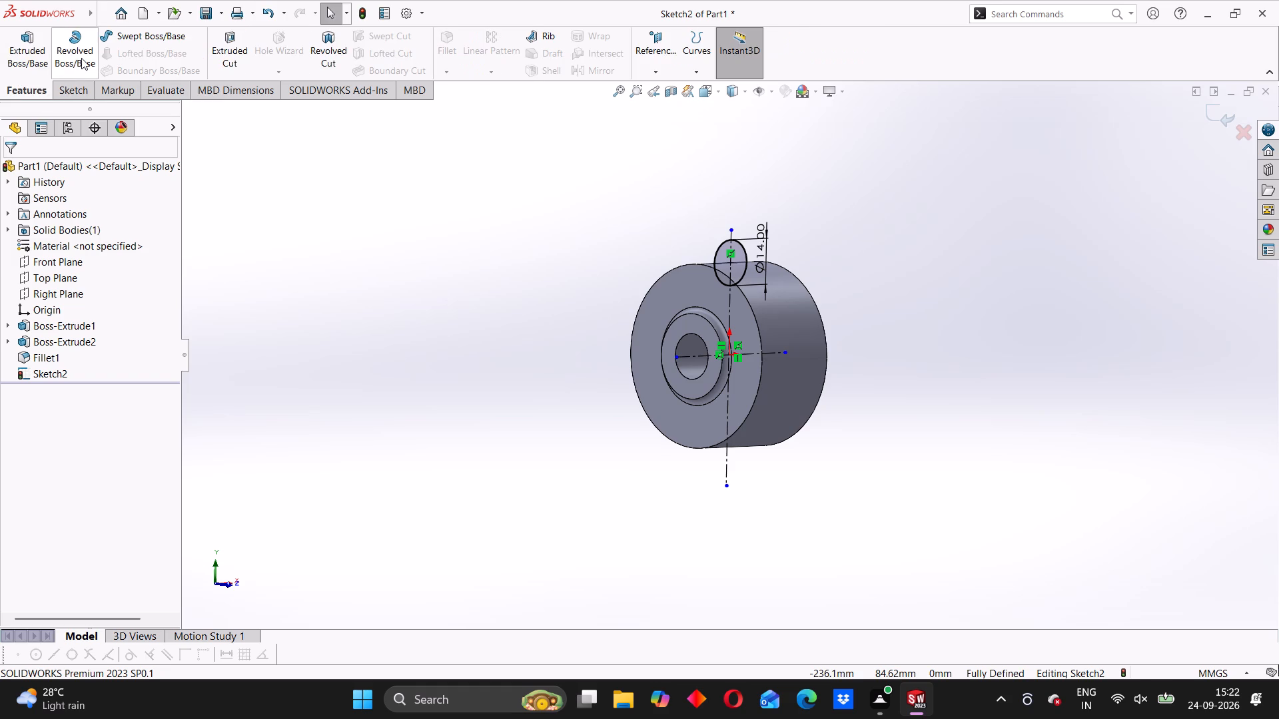
{"action": "left_click", "coordinate": [73, 44]}
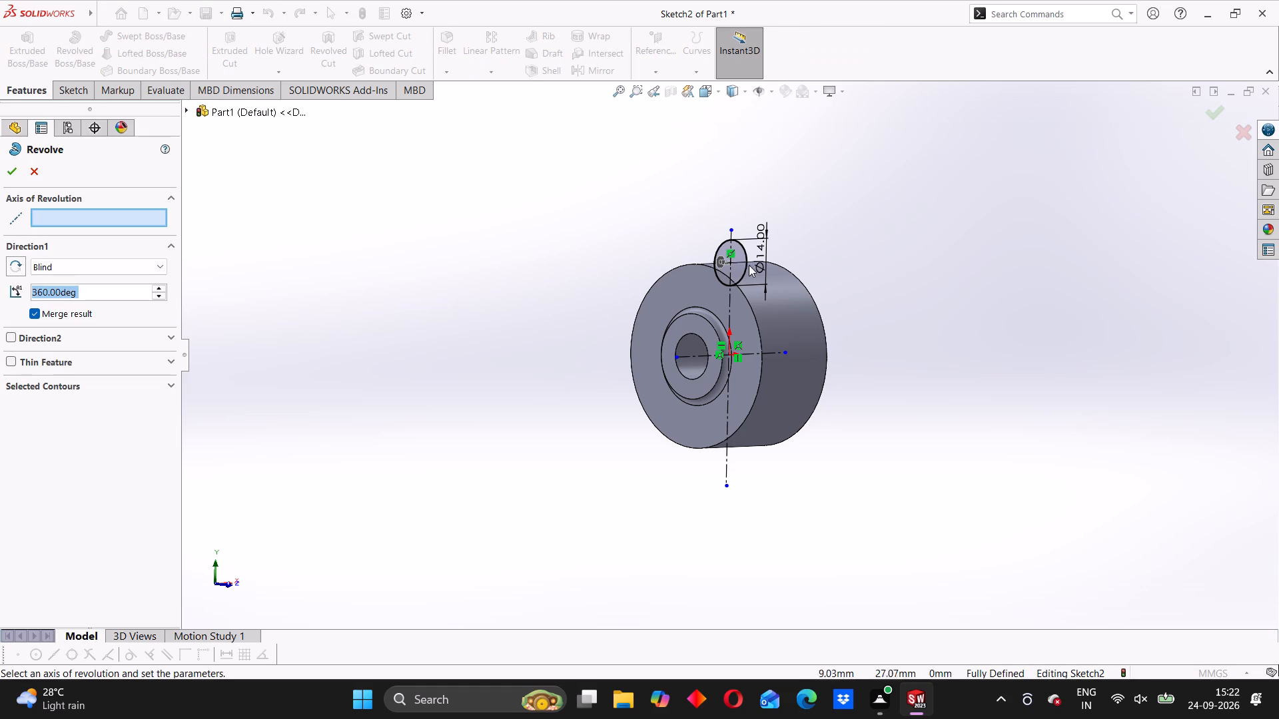
{"action": "left_click", "coordinate": [695, 358]}
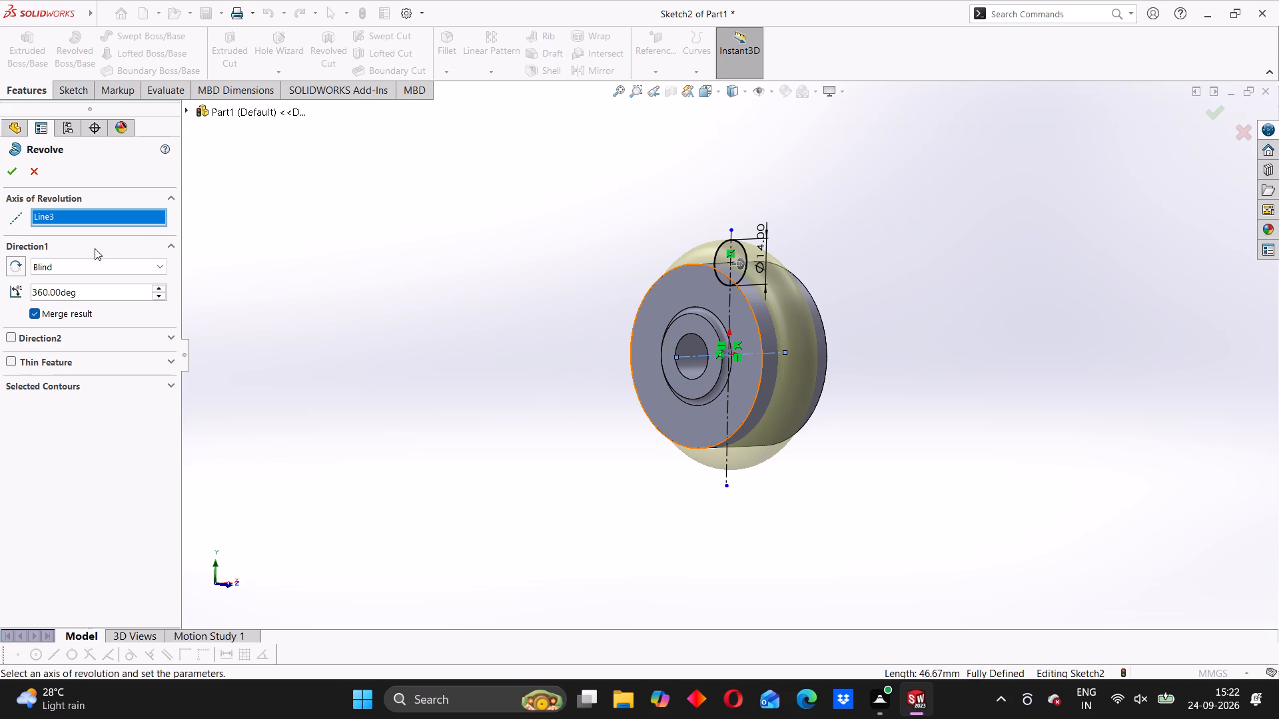
{"action": "left_click", "coordinate": [11, 174]}
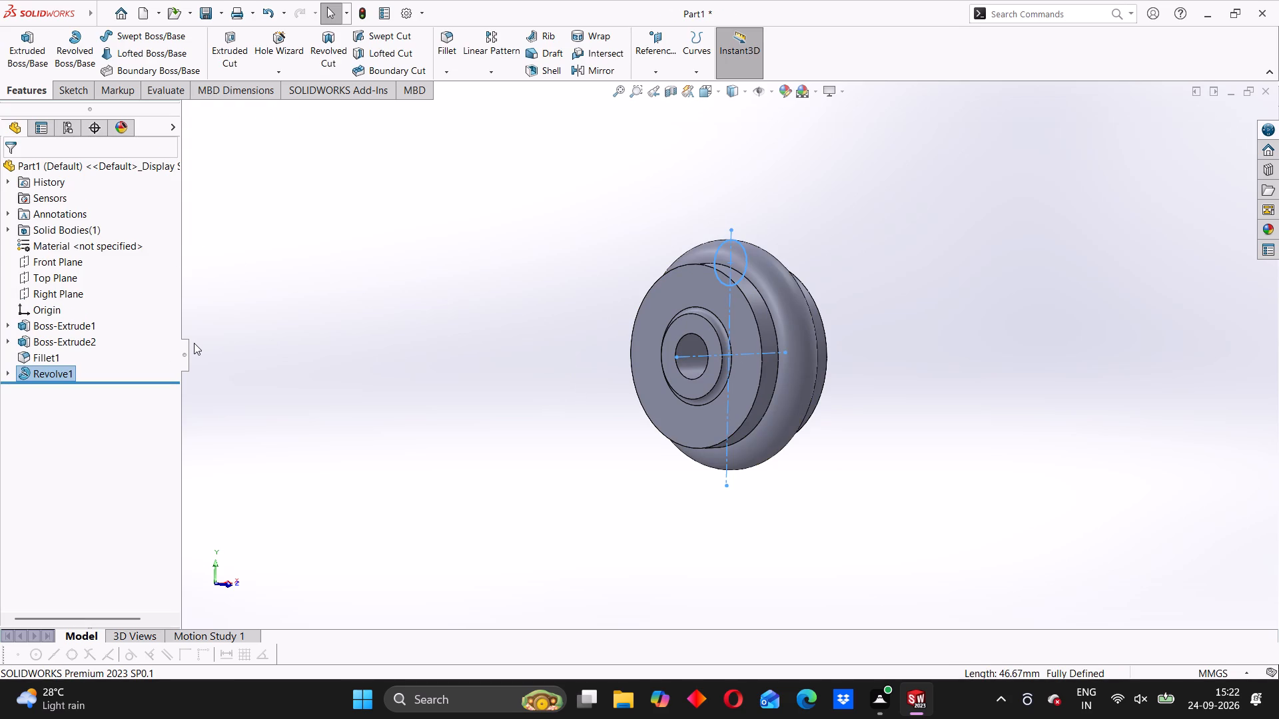
Undo the revolved boss and cut-revolve the 14 mm circle 360° about the horizontal centerline to groove the roller's rim.
{"action": "key", "text": "ctrl+z"}
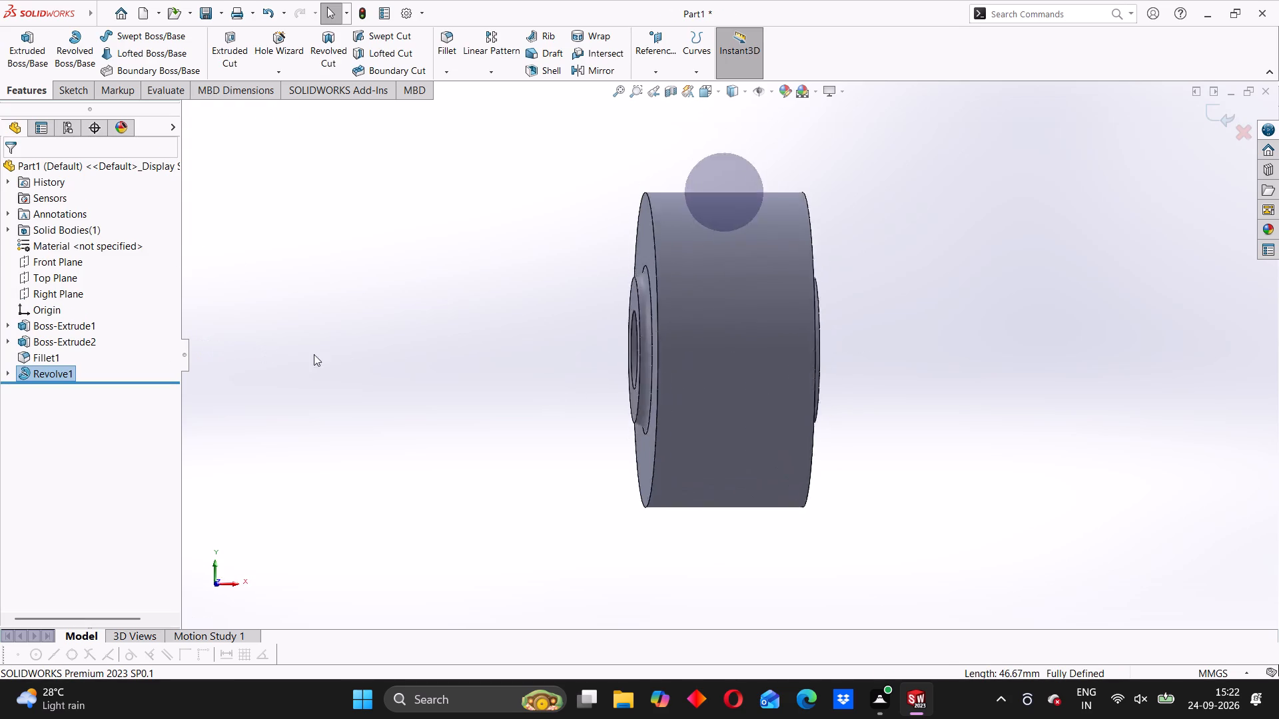
{"action": "left_click", "coordinate": [33, 90]}
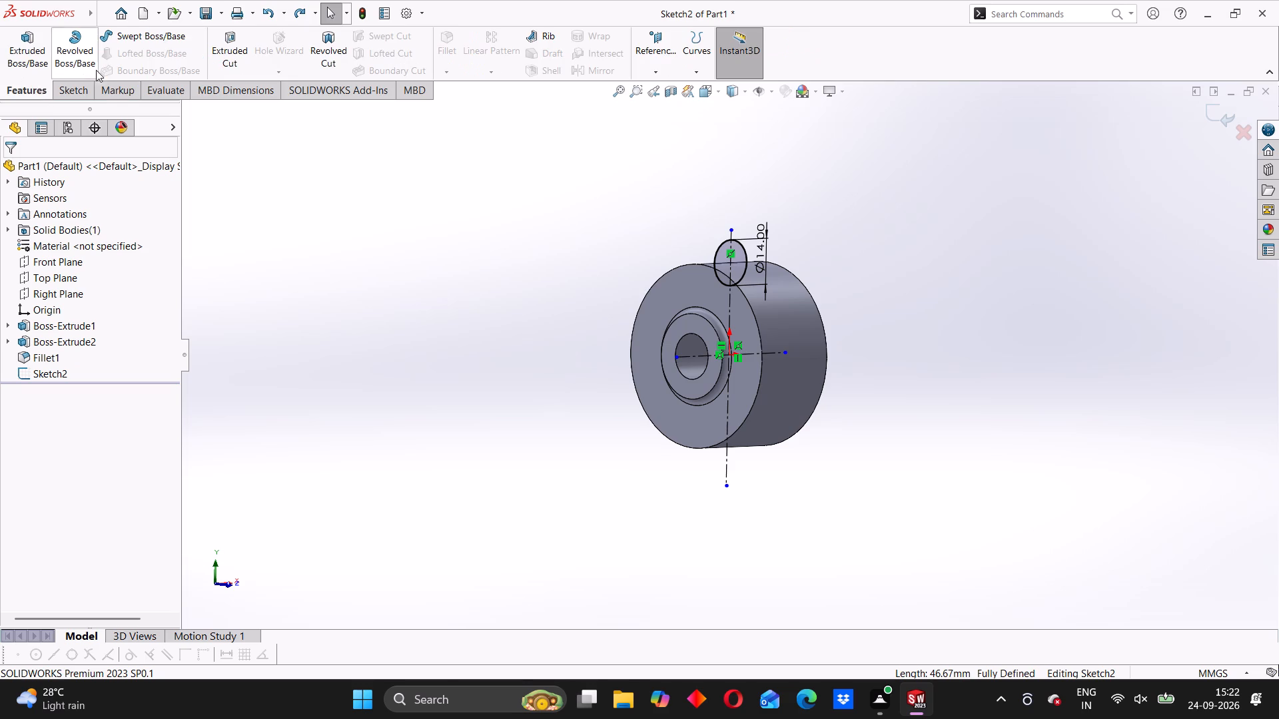
{"action": "left_click", "coordinate": [331, 43]}
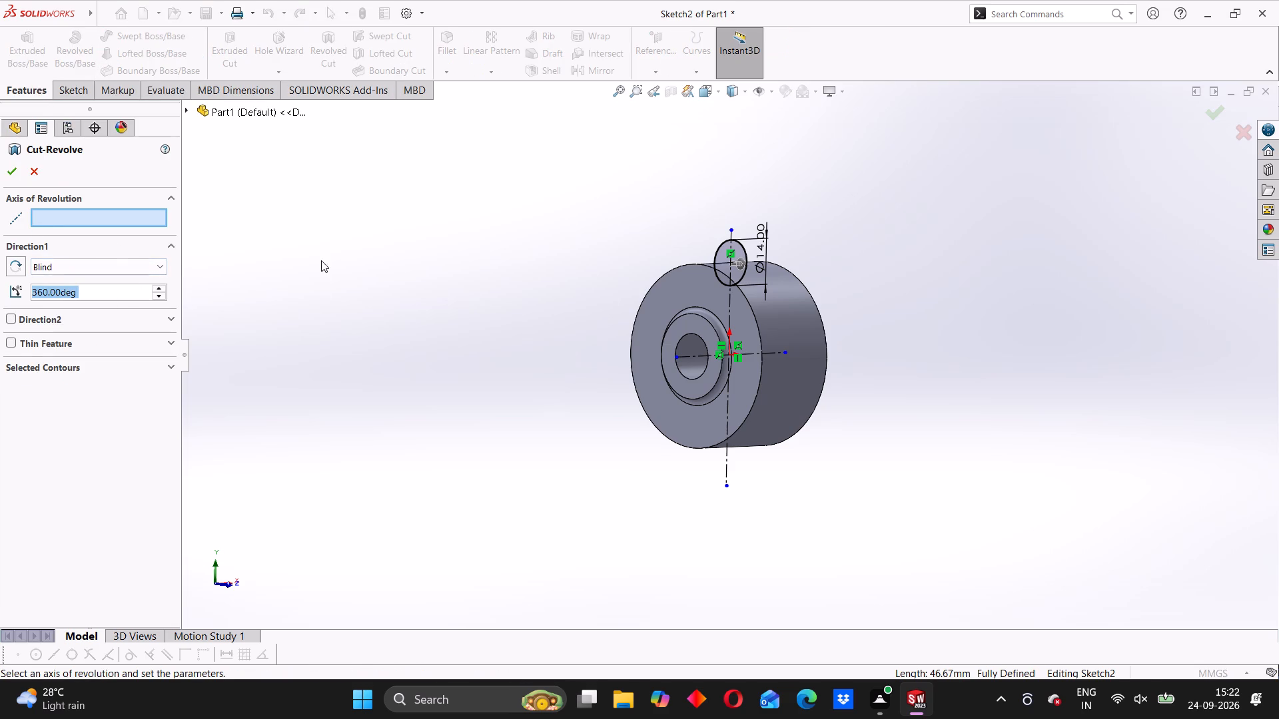
{"action": "left_click", "coordinate": [680, 355]}
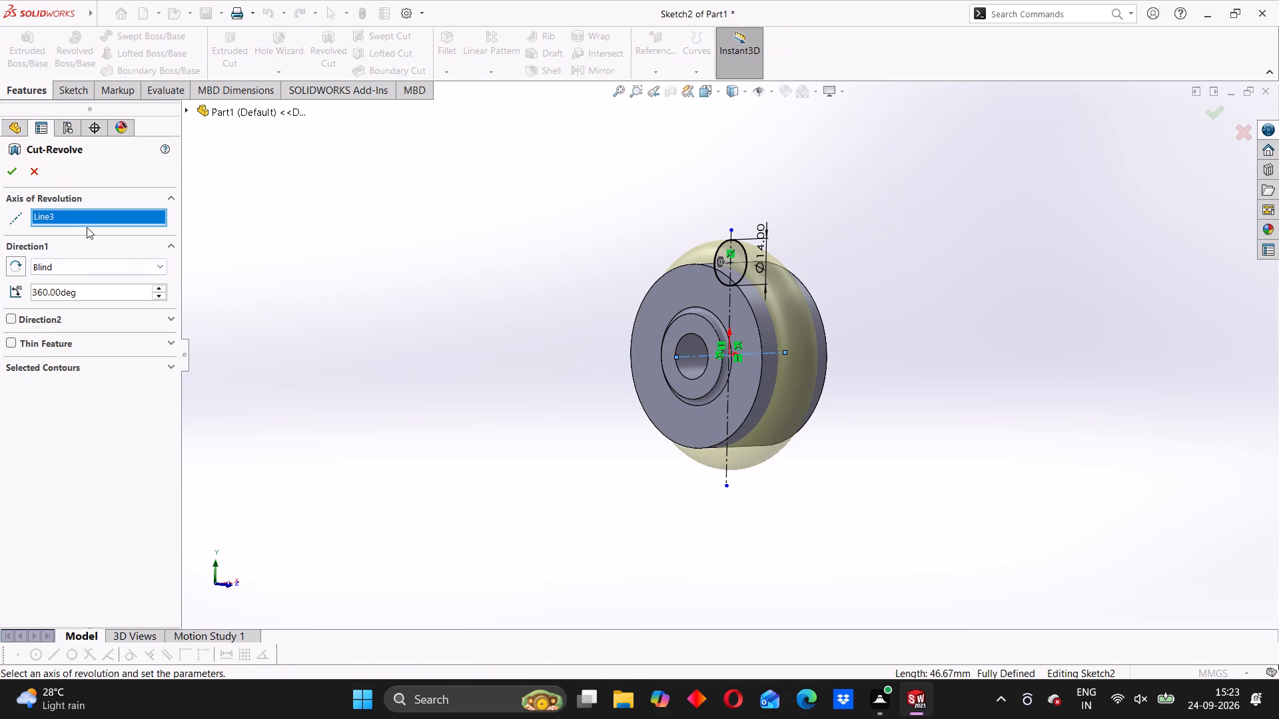
{"action": "left_click", "coordinate": [6, 173]}
Examine the roller's rim groove and hub from several angles.
{"action": "middle_click_drag", "start_coordinate": [619, 381], "coordinate": [558, 405]}
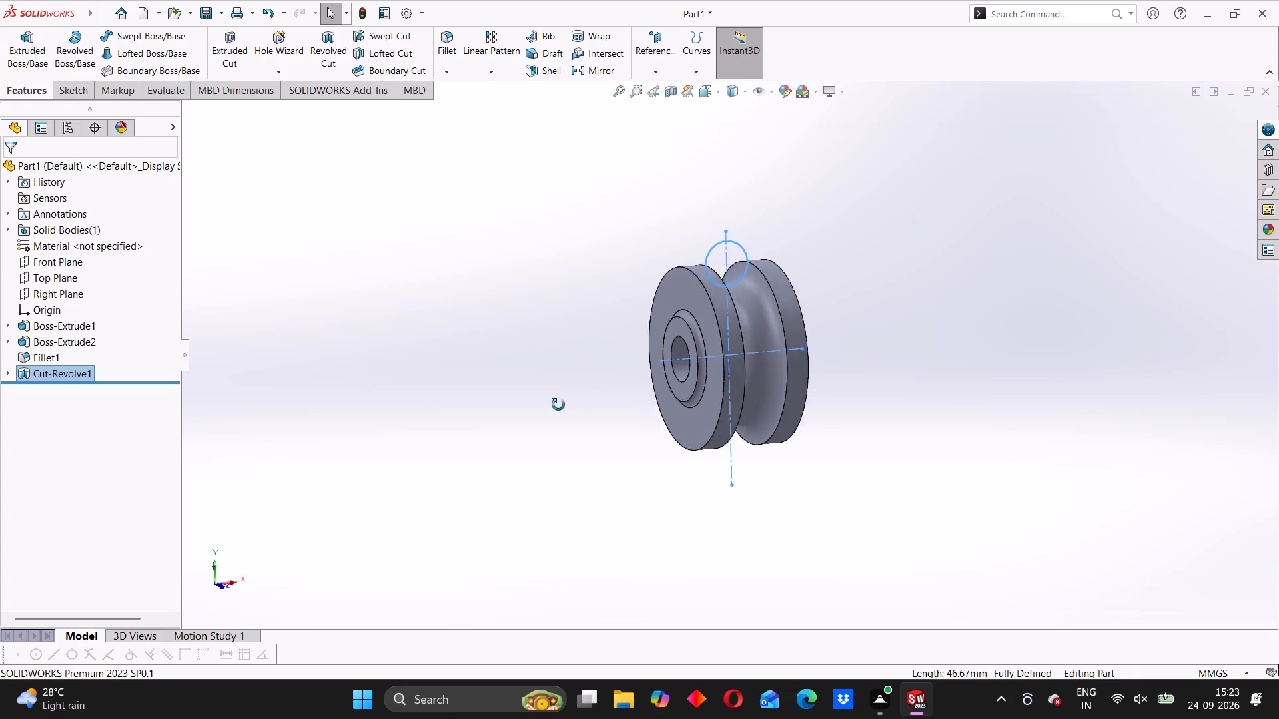
{"action": "middle_click_drag", "start_coordinate": [558, 405], "coordinate": [523, 405]}
{"action": "scroll", "coordinate": [573, 373], "scroll_direction": "up", "scroll_amount": 2}
{"action": "middle_click_drag", "start_coordinate": [572, 379], "coordinate": [618, 388]}
{"action": "left_click", "coordinate": [604, 373]}
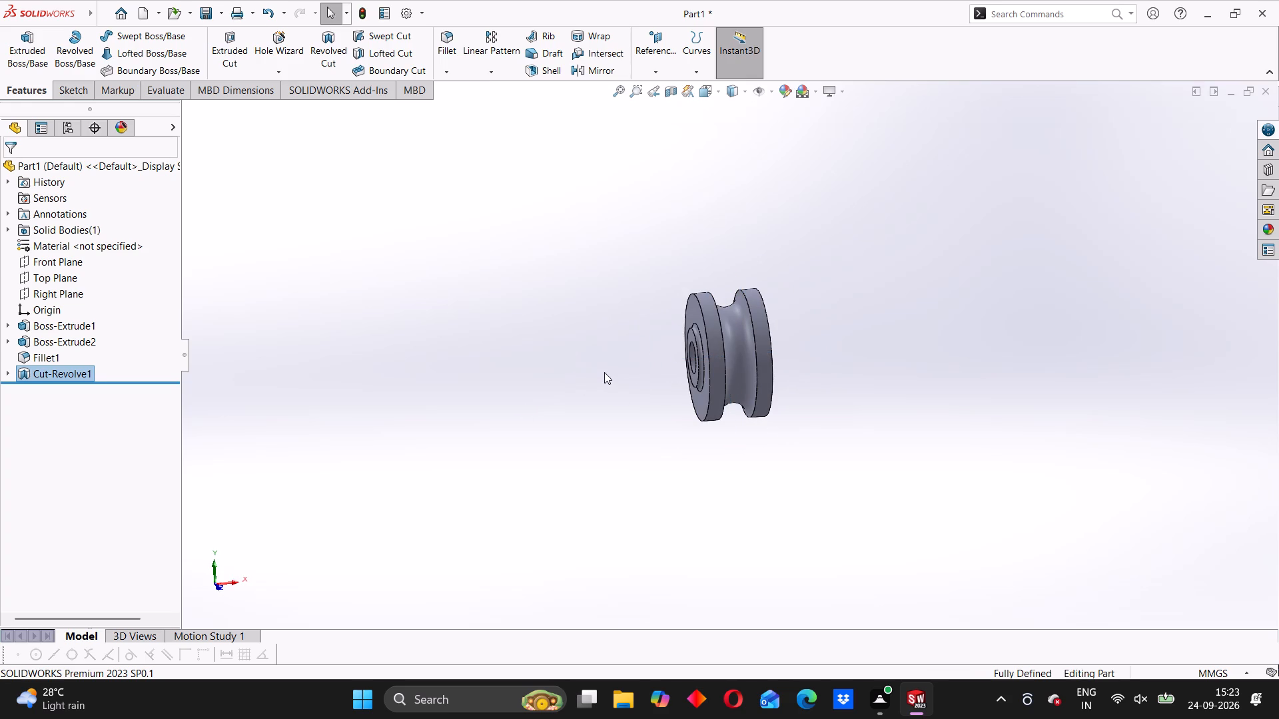
{"action": "middle_click_drag", "start_coordinate": [660, 401], "coordinate": [651, 348]}
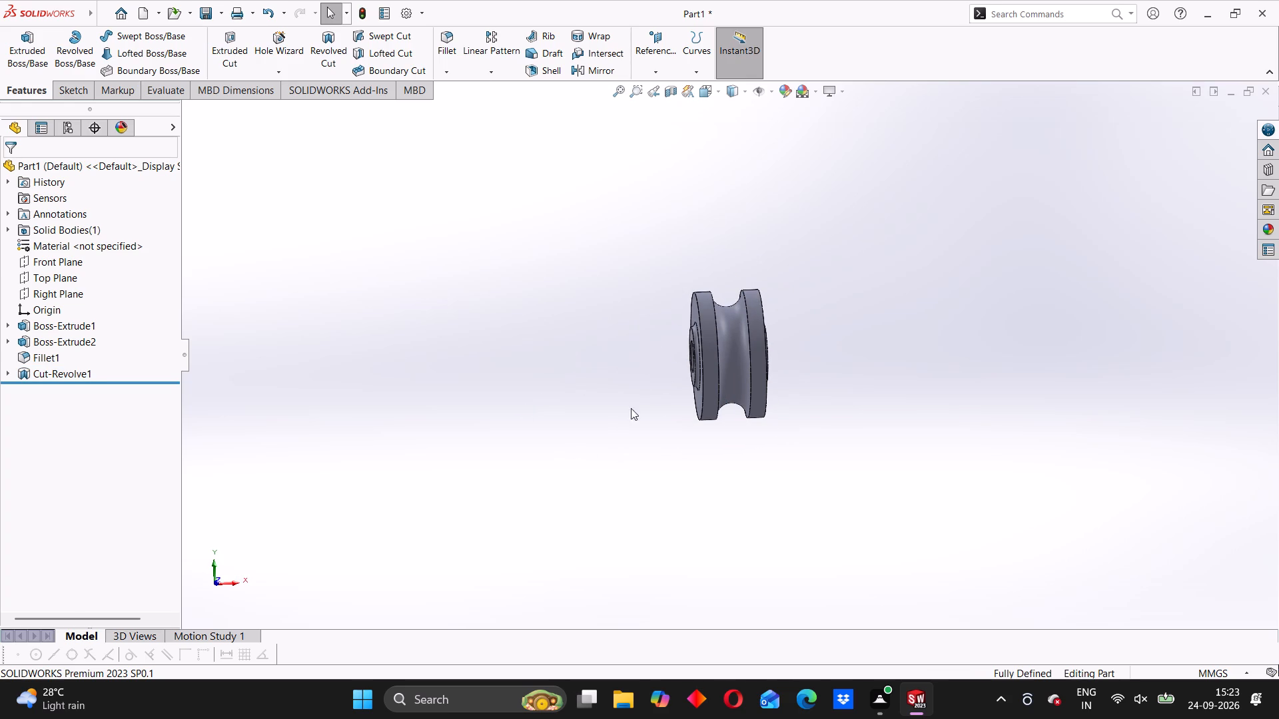
{"action": "scroll", "coordinate": [680, 357], "scroll_direction": "down", "scroll_amount": 2}
{"action": "scroll", "coordinate": [701, 343], "scroll_direction": "up", "scroll_amount": 1}
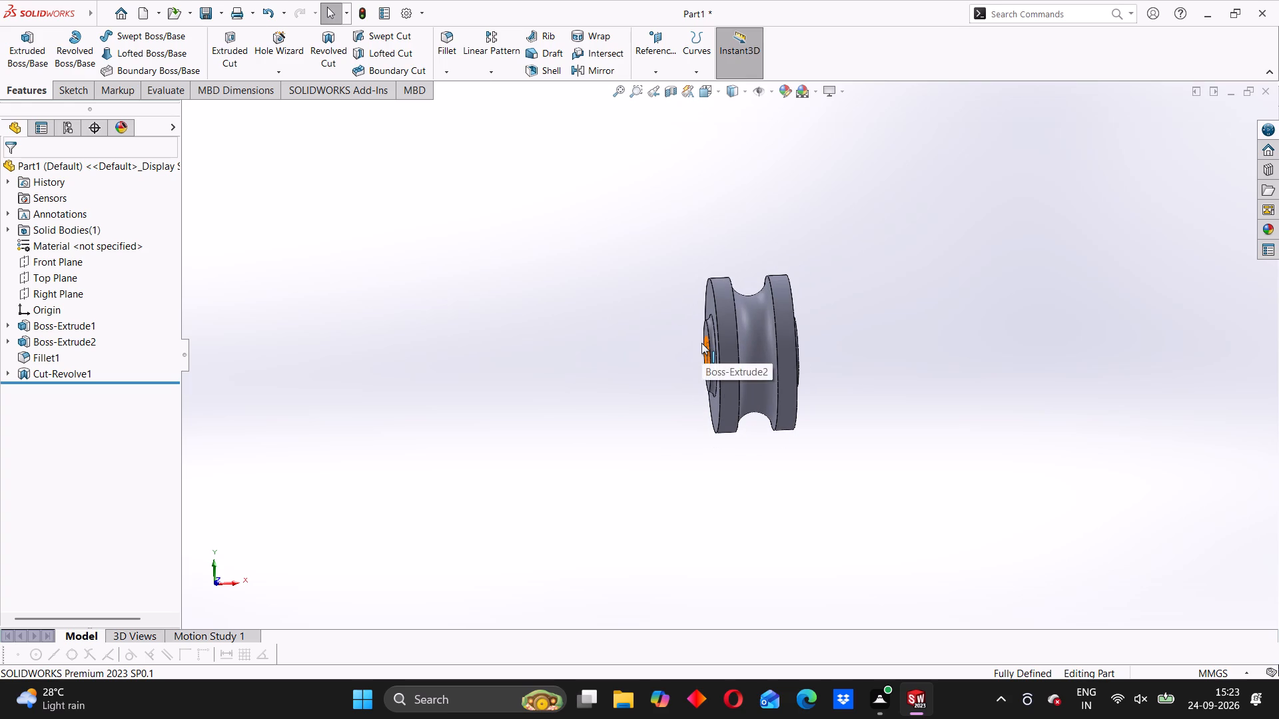
{"action": "middle_click_drag", "start_coordinate": [813, 312], "coordinate": [818, 344]}
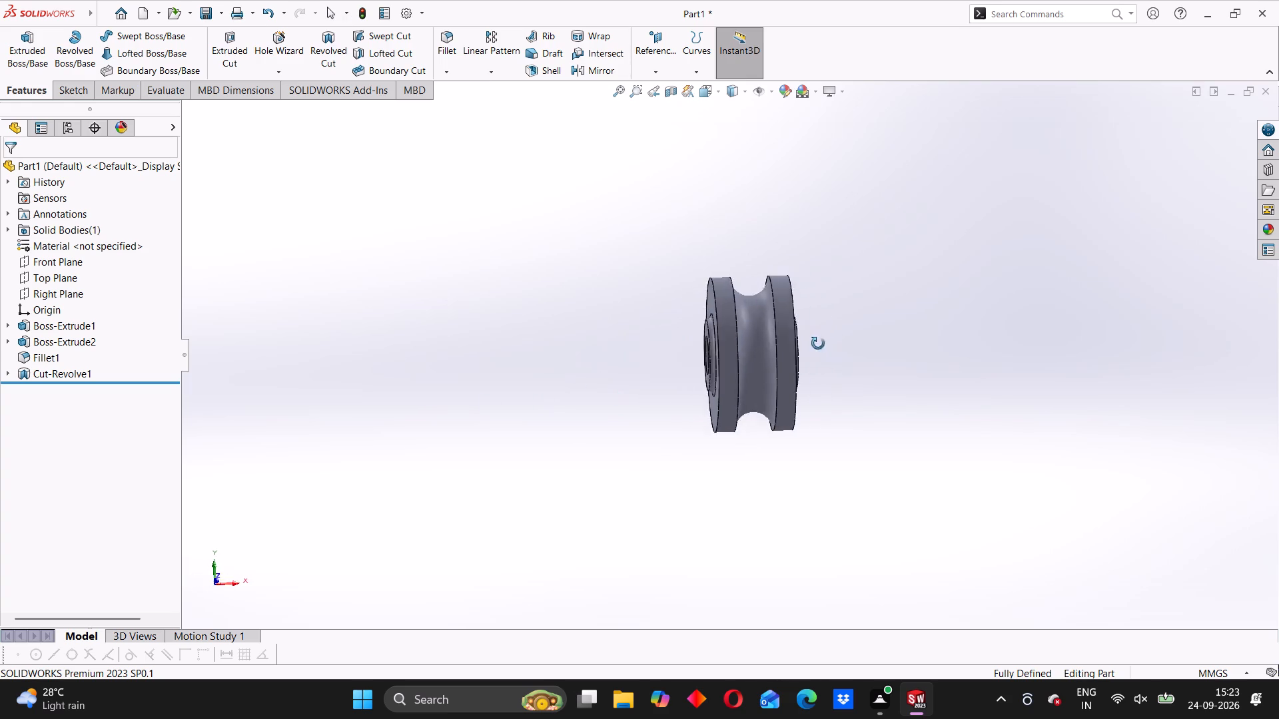
{"action": "middle_click_drag", "start_coordinate": [818, 344], "coordinate": [829, 356]}
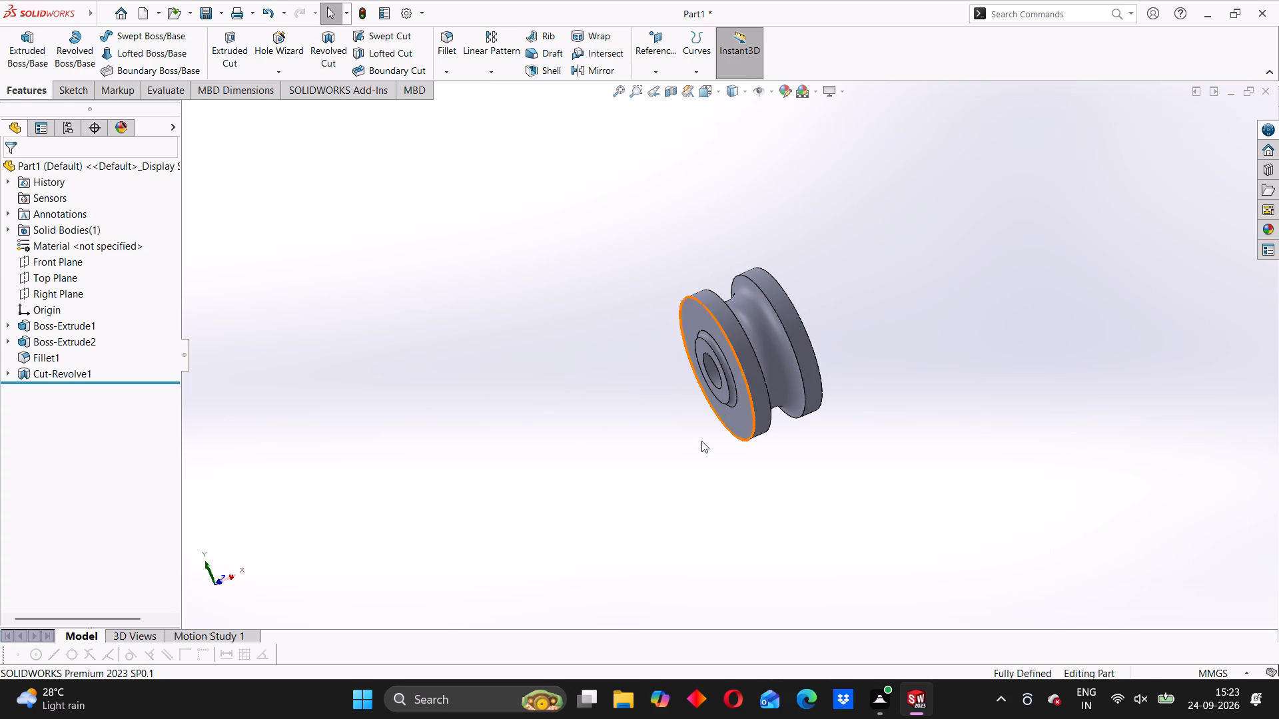
{"action": "scroll", "coordinate": [752, 338], "scroll_direction": "down", "scroll_amount": 3}
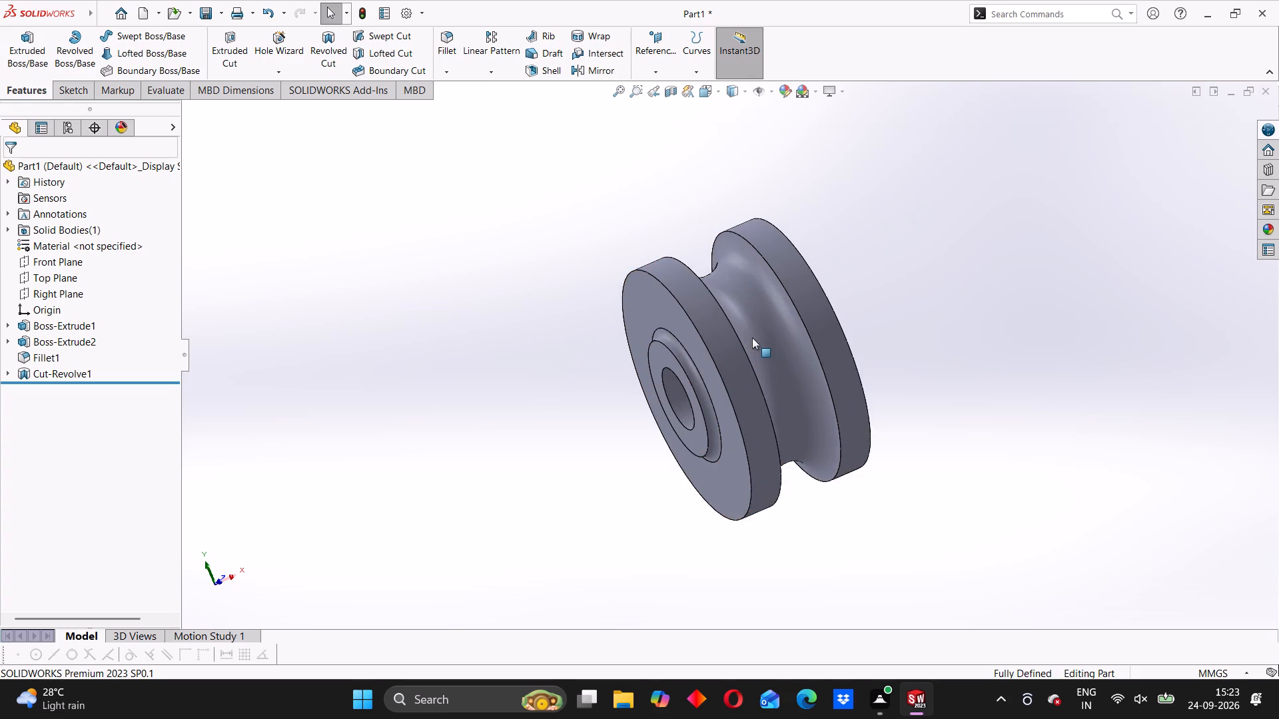
{"action": "scroll", "coordinate": [749, 339], "scroll_direction": "down", "scroll_amount": 2}
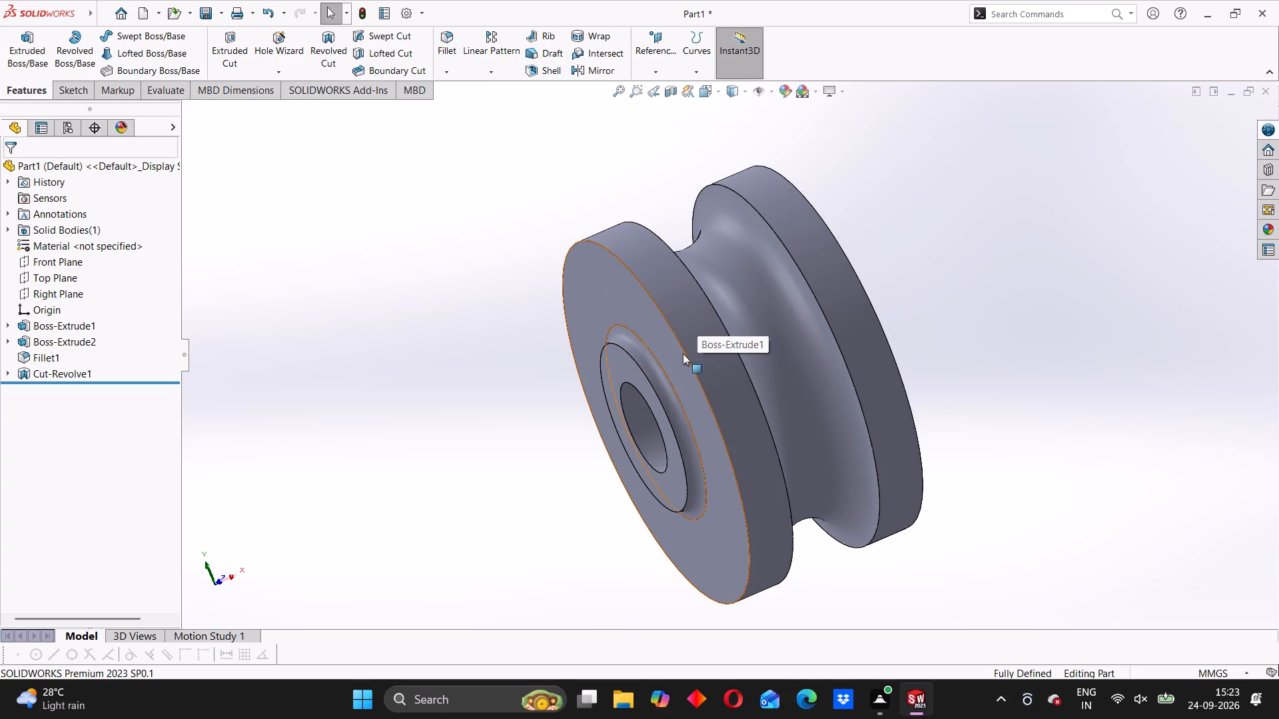
Apply a bright green colour appearance to the whole roller part.
{"action": "middle_click_drag", "start_coordinate": [645, 358], "coordinate": [716, 322]}
{"action": "left_click", "coordinate": [709, 274]}
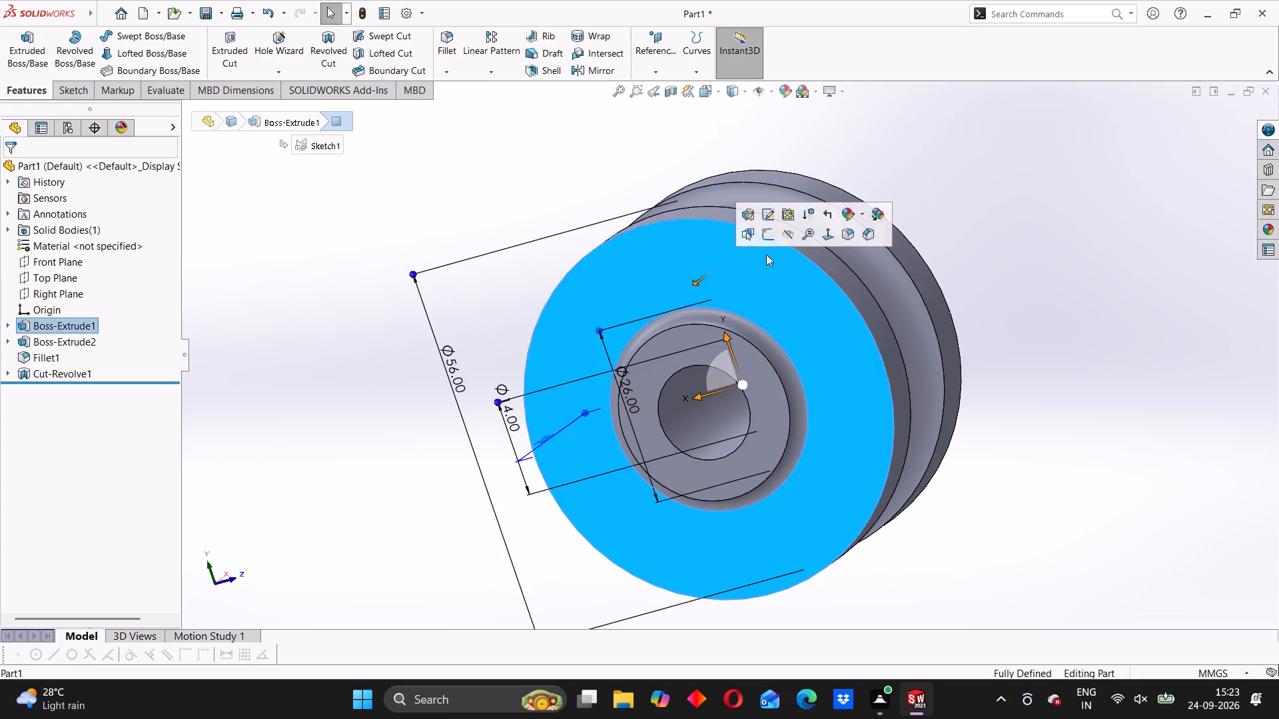
{"action": "left_click", "coordinate": [848, 213]}
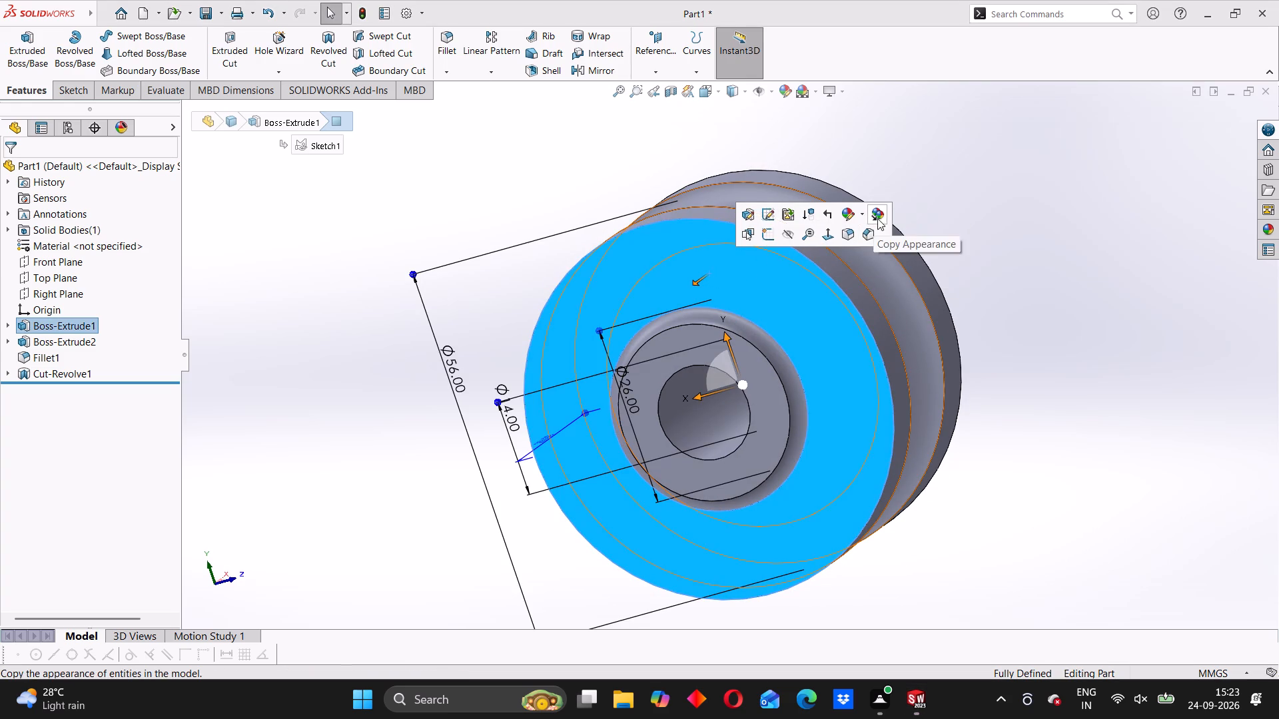
{"action": "left_click", "coordinate": [863, 213]}
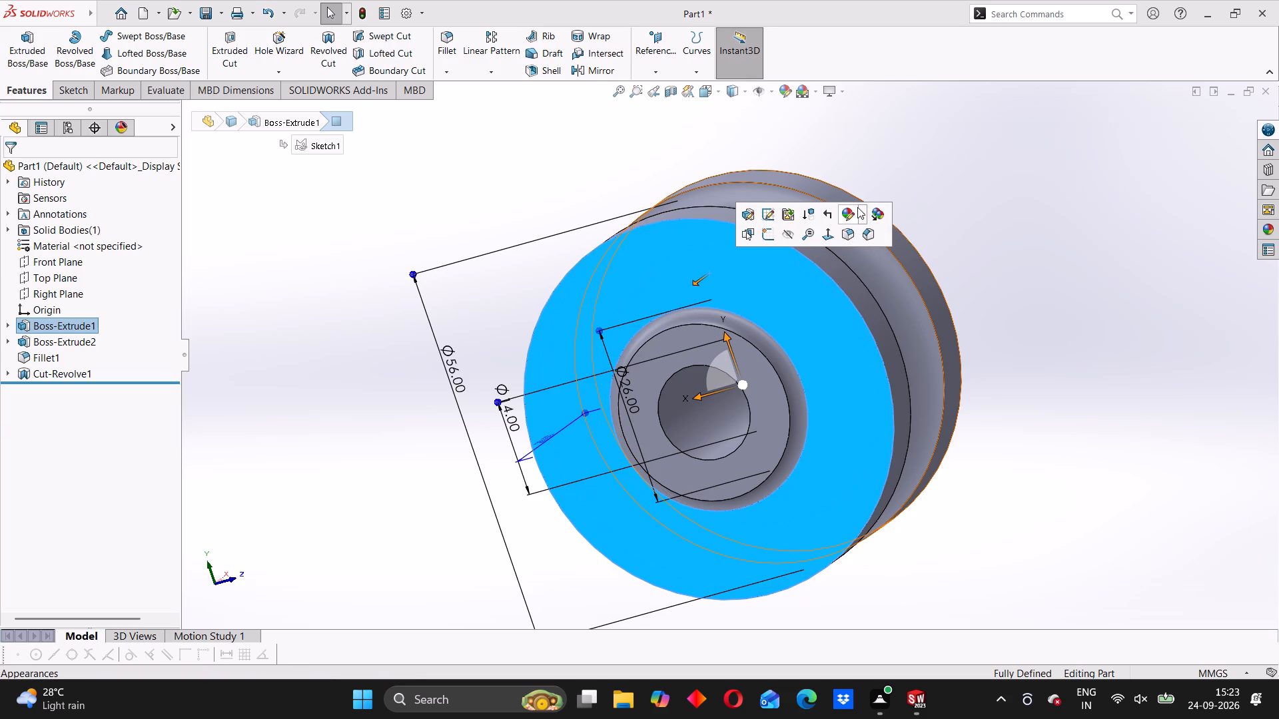
{"action": "left_click", "coordinate": [862, 210]}
{"action": "left_click", "coordinate": [872, 288]}
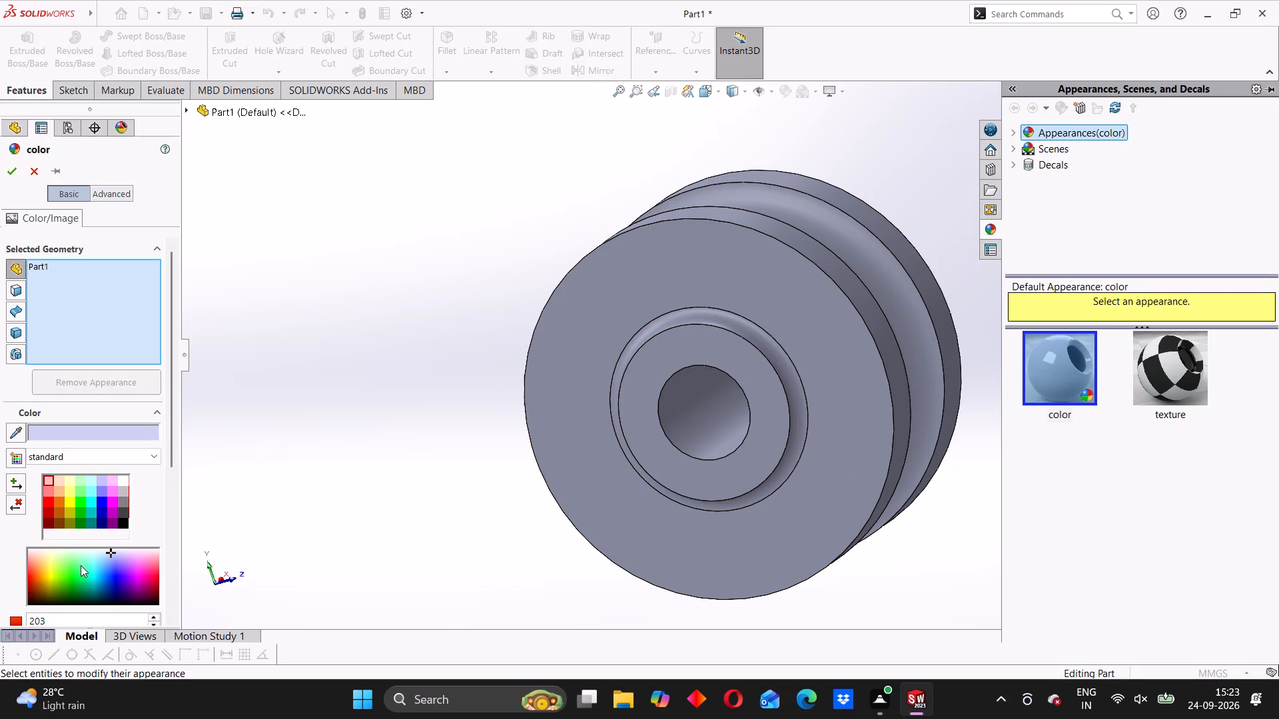
{"action": "left_click", "coordinate": [77, 586]}
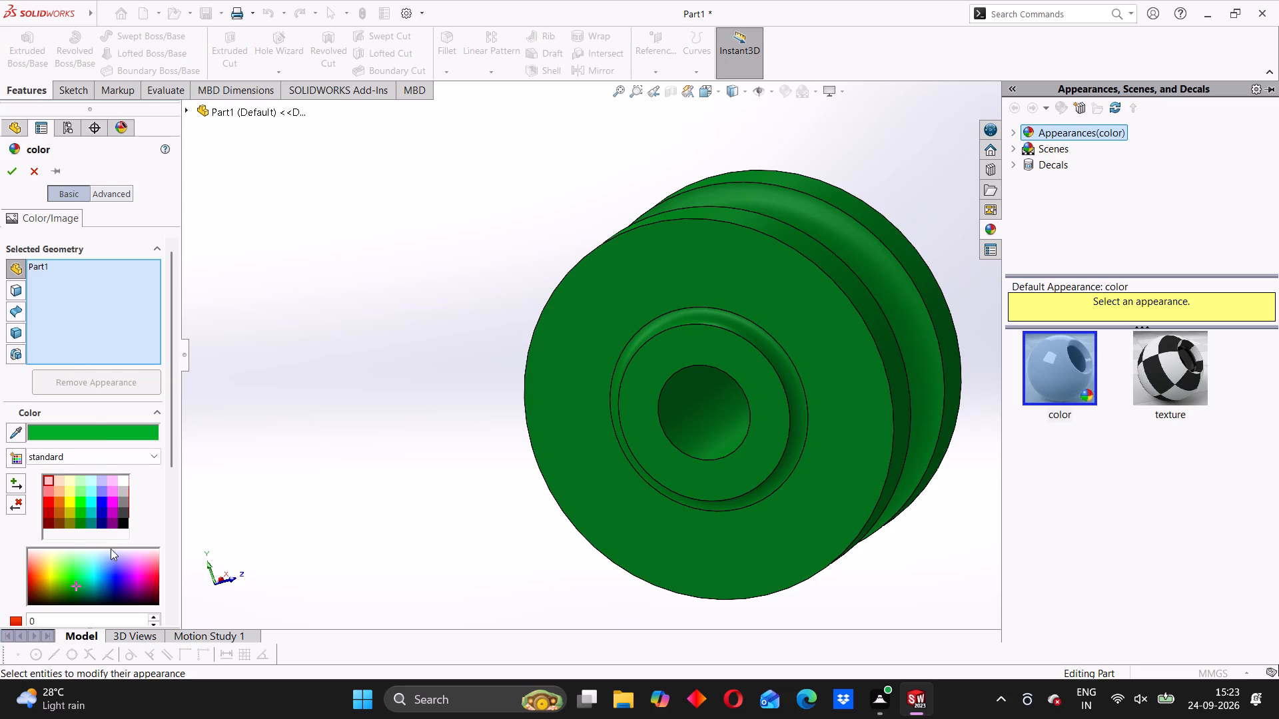
{"action": "left_click", "coordinate": [119, 582]}
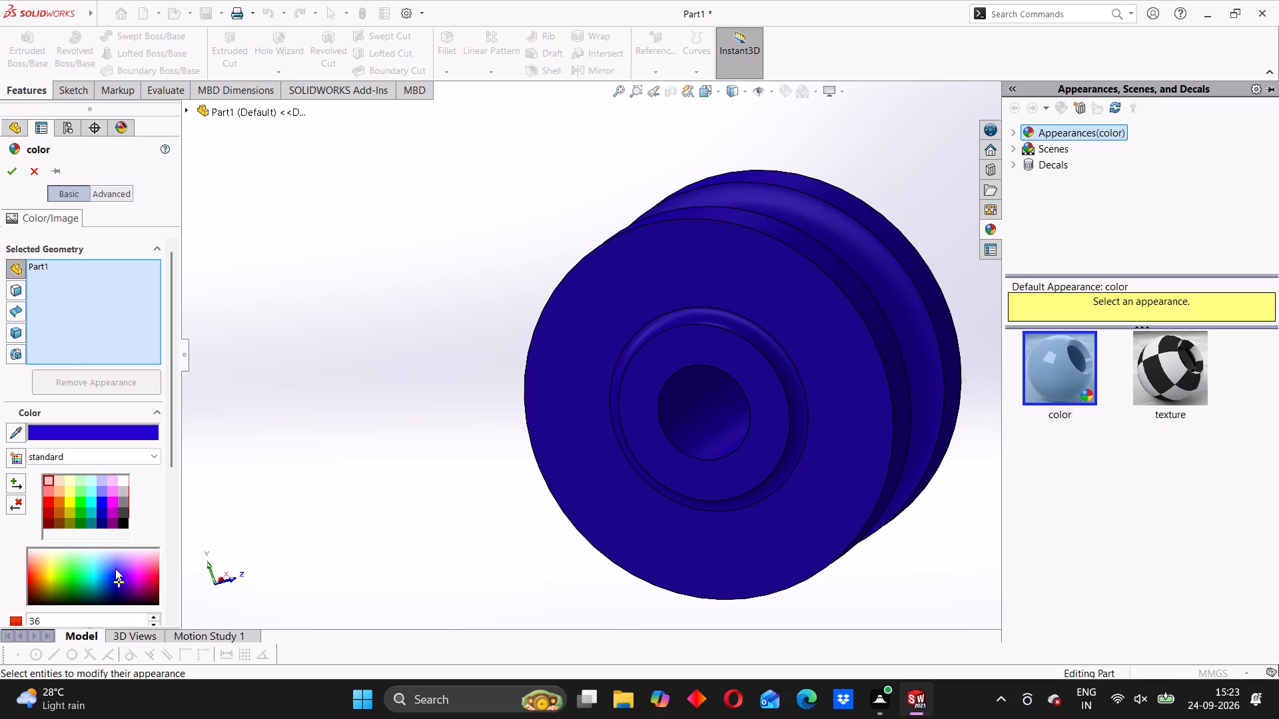
{"action": "left_click", "coordinate": [115, 569]}
{"action": "left_click", "coordinate": [93, 568]}
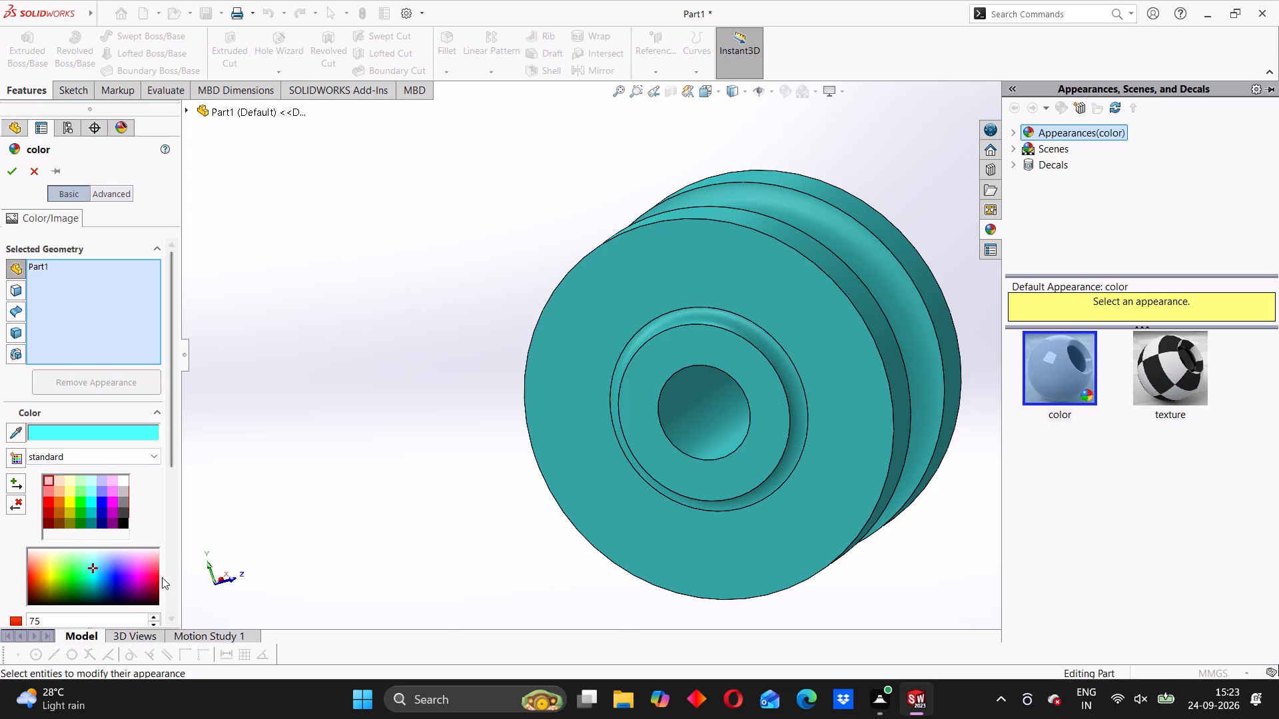
{"action": "left_click", "coordinate": [153, 574]}
{"action": "left_click", "coordinate": [138, 574]}
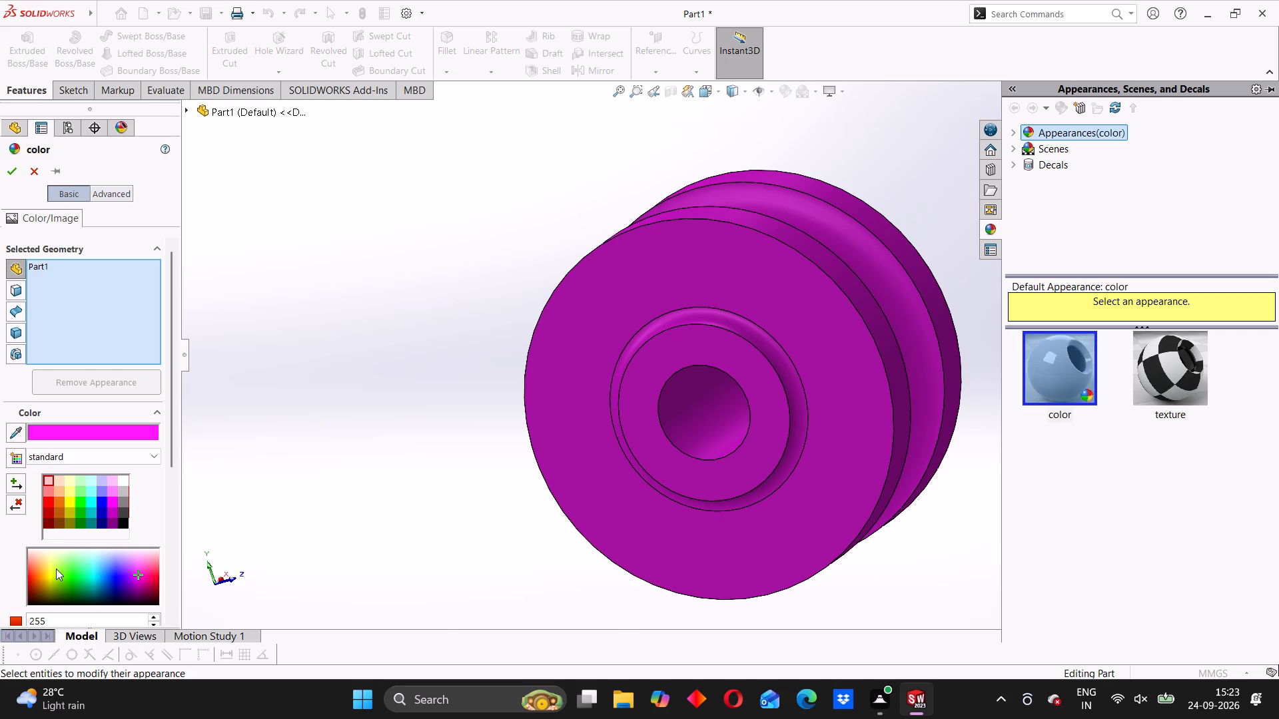
{"action": "left_click", "coordinate": [75, 572]}
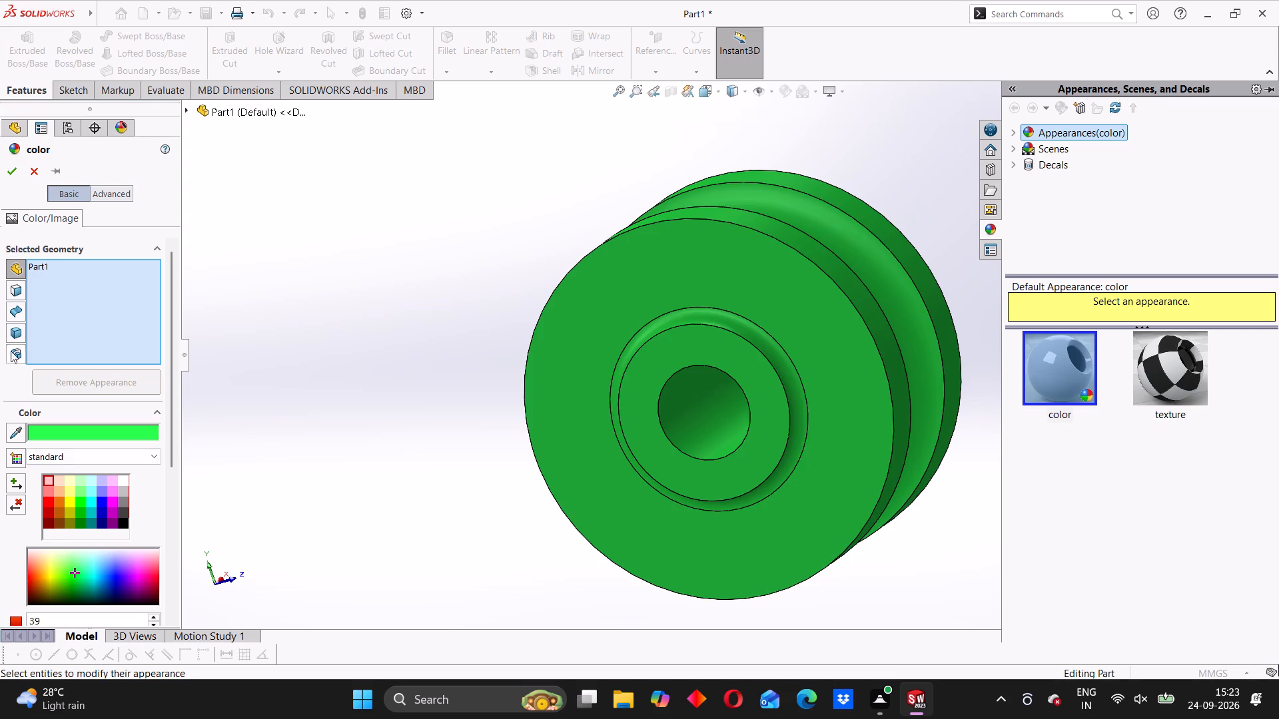
{"action": "left_click", "coordinate": [8, 169]}
Save the roller under the name "part 2" as a SOLIDWORKS part in the ASSEMBLY 2 folder.
{"action": "scroll", "coordinate": [628, 409], "scroll_direction": "up", "scroll_amount": 3}
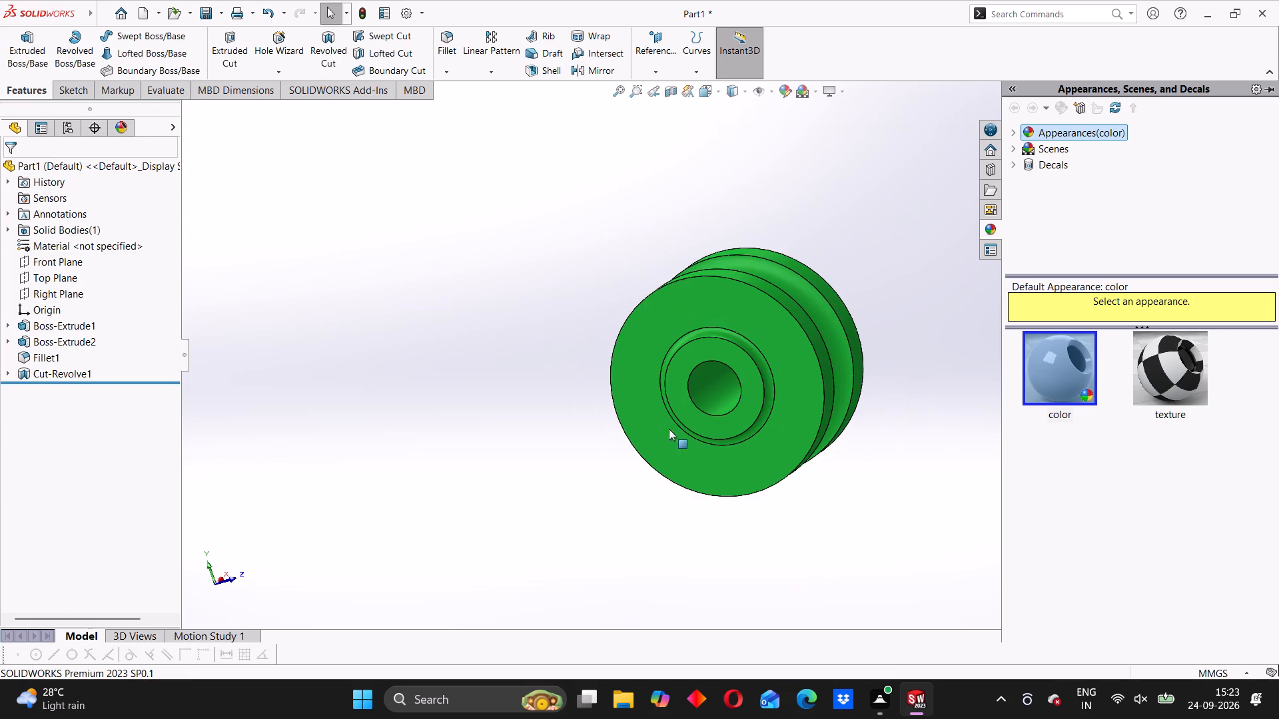
{"action": "middle_click_drag", "start_coordinate": [672, 434], "coordinate": [655, 421]}
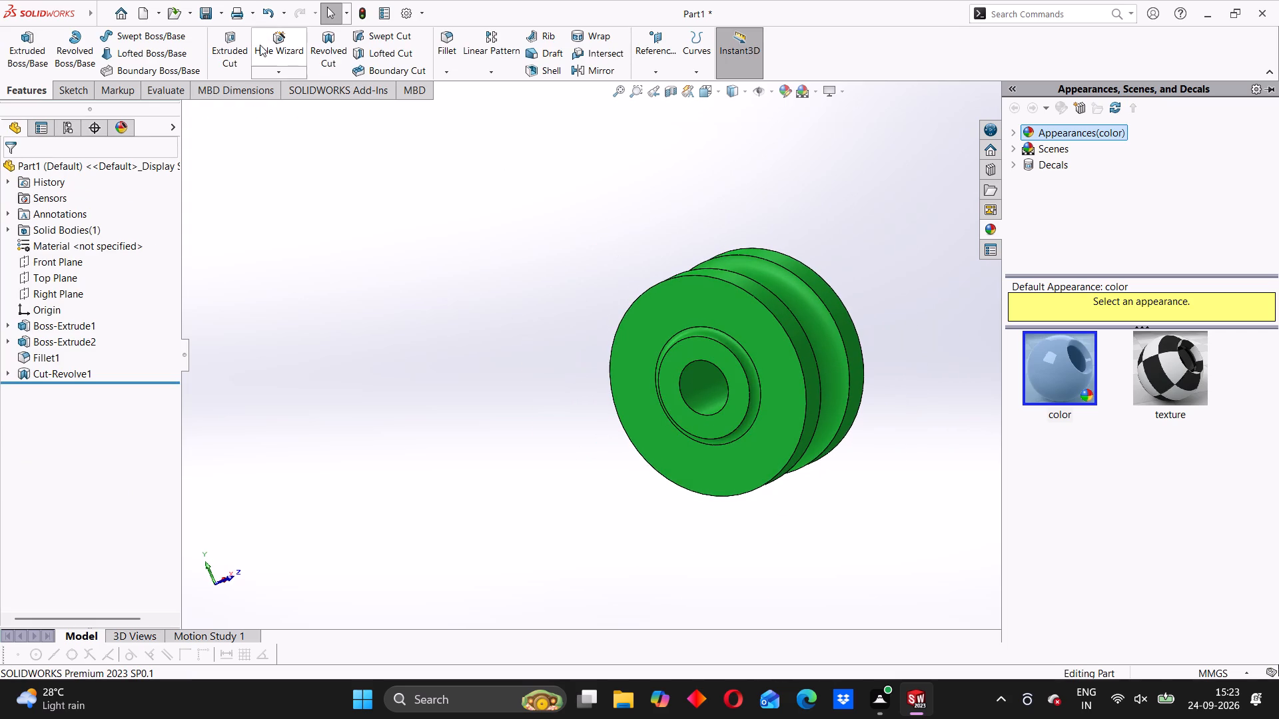
{"action": "left_click", "coordinate": [220, 11]}
{"action": "left_click", "coordinate": [228, 49]}
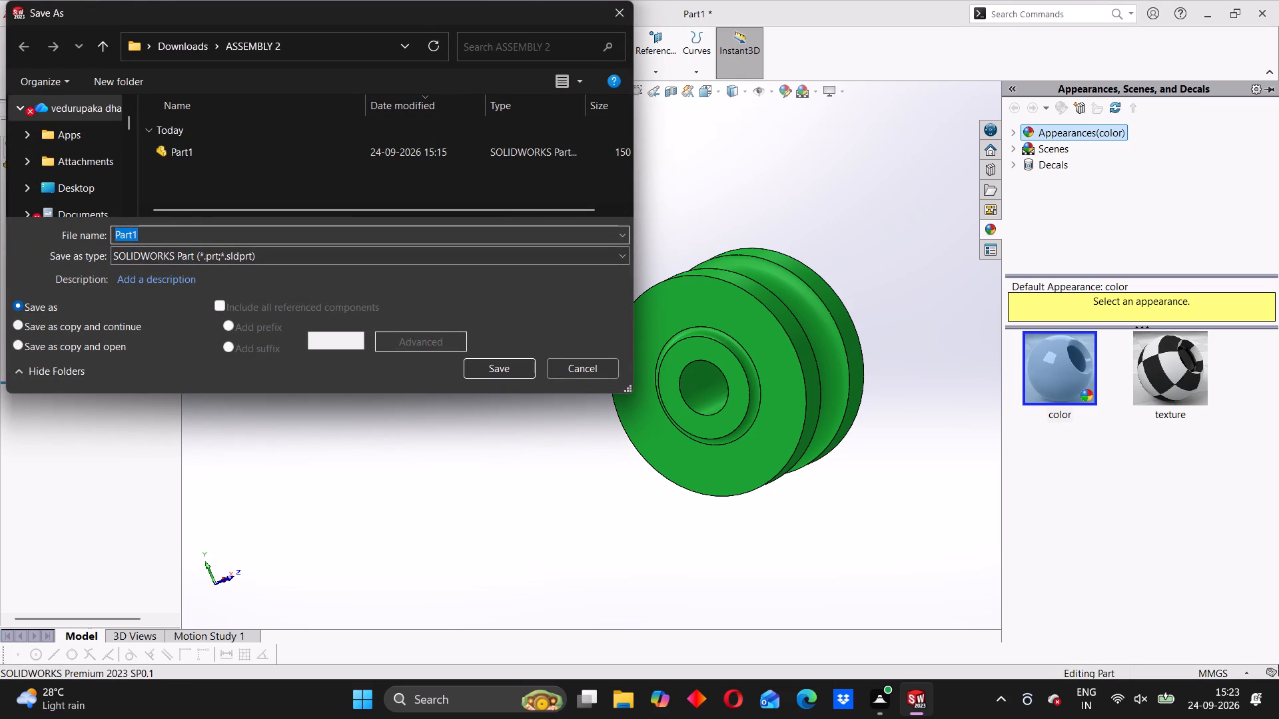
{"action": "type", "text": "part 2"}
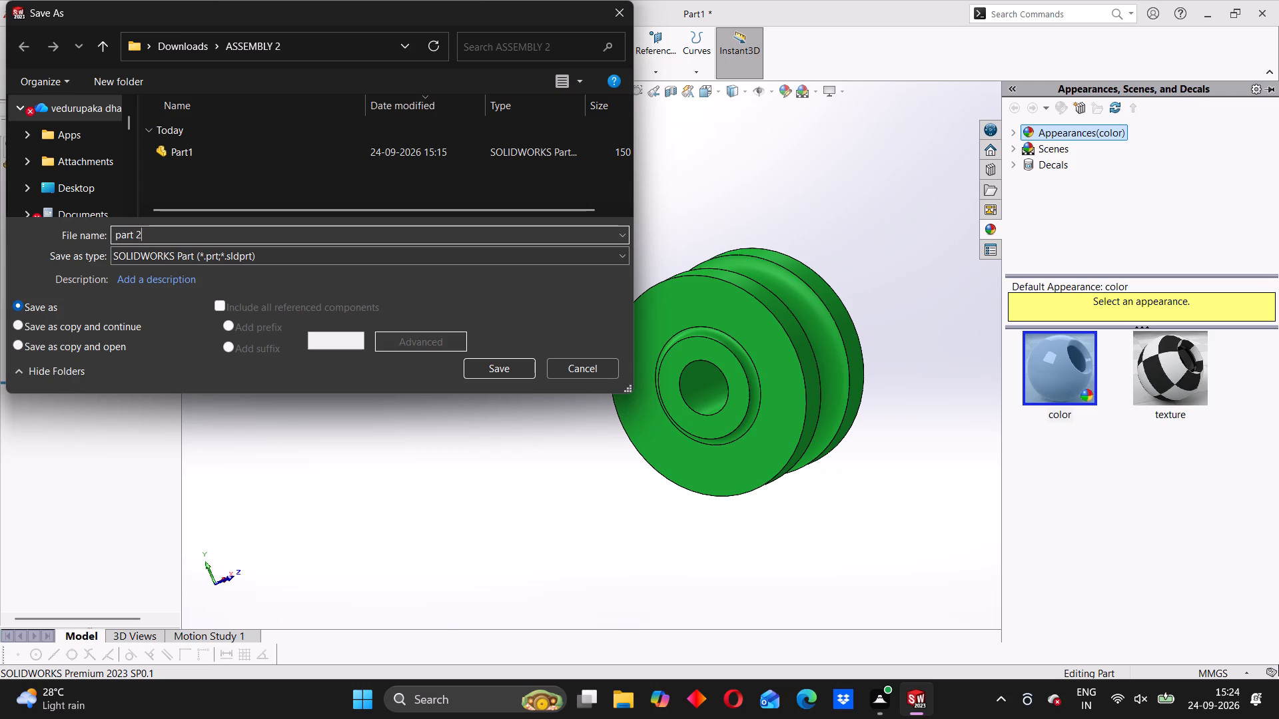
{"action": "left_click", "coordinate": [481, 364]}
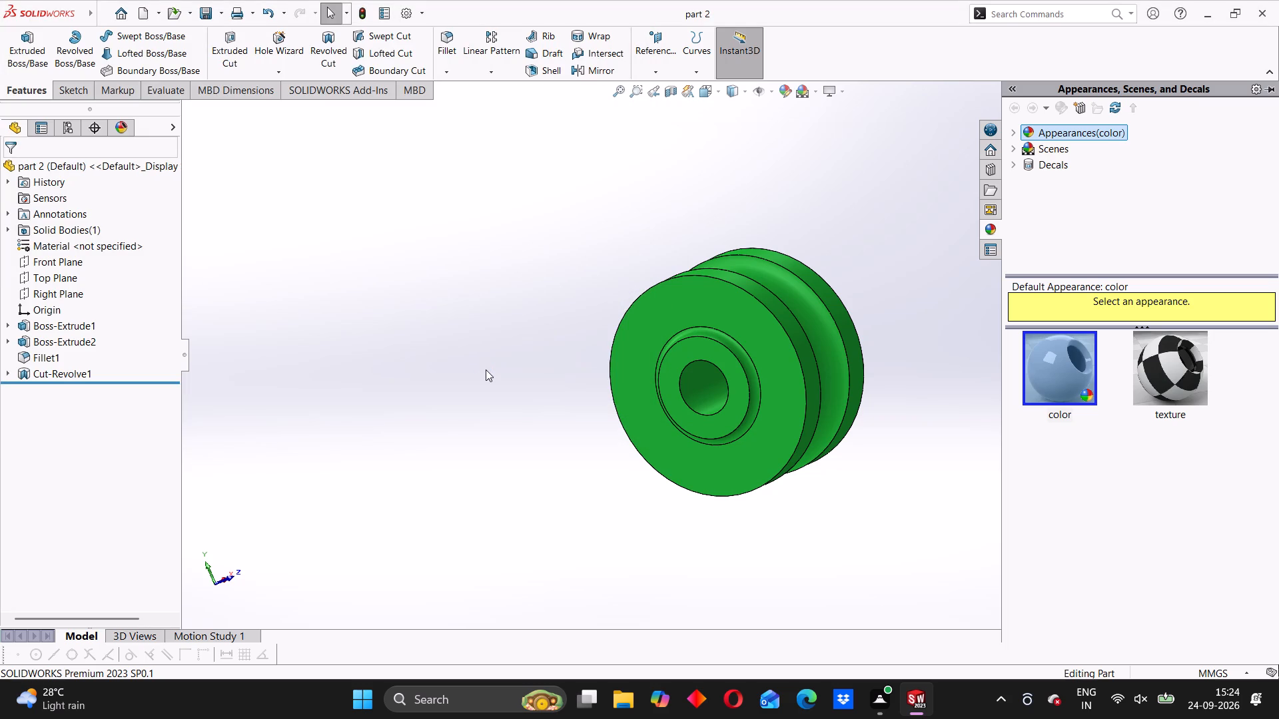
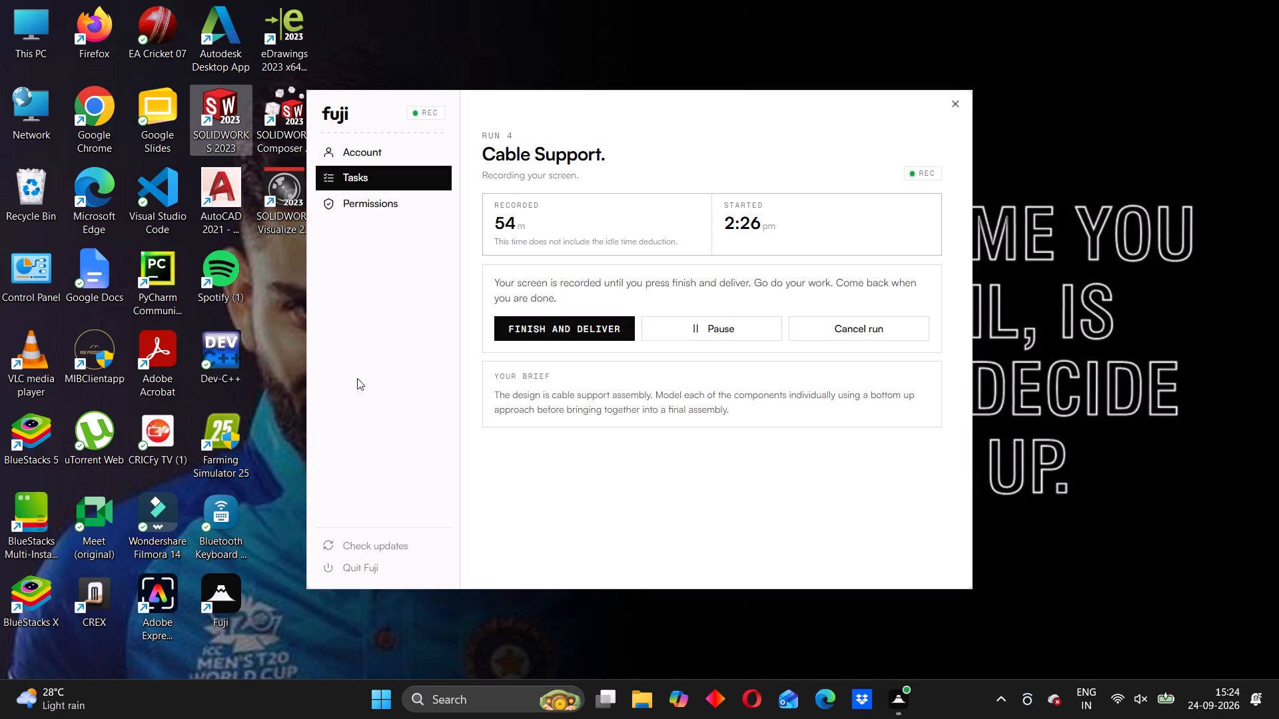
Launch SOLIDWORKS 2023 from the desktop.
{"action": "double_click", "coordinate": [226, 101]}
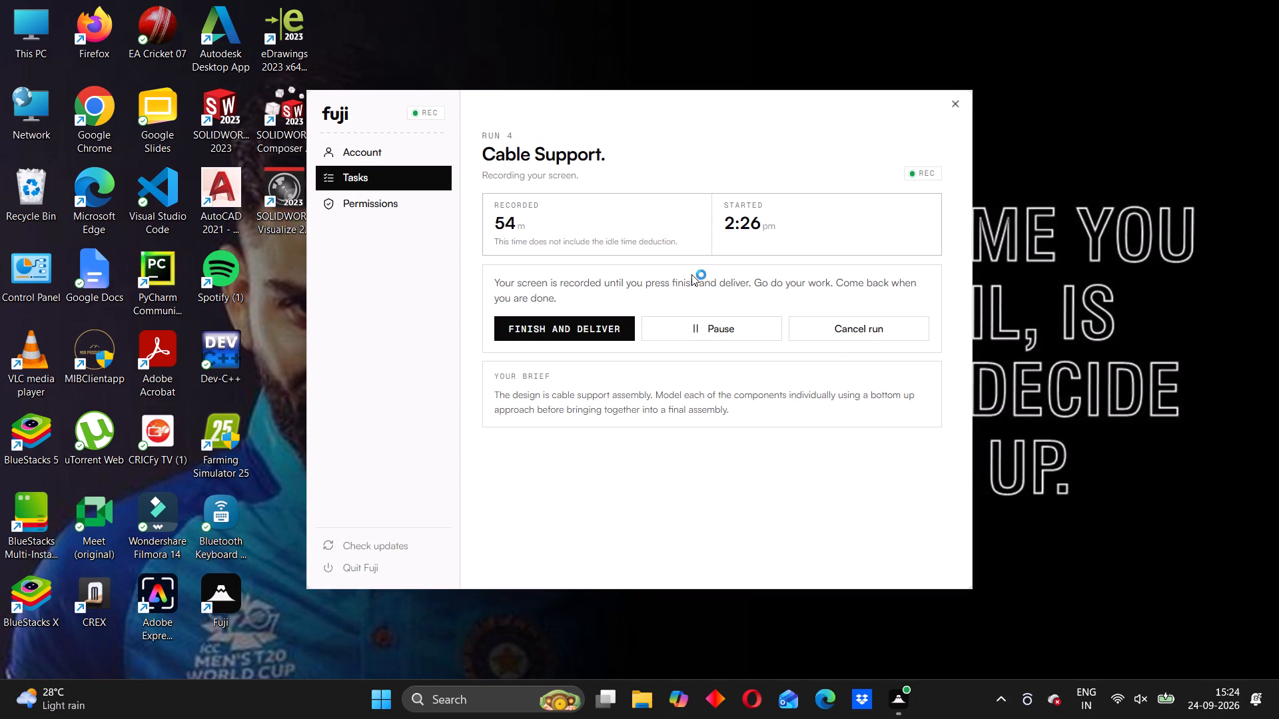
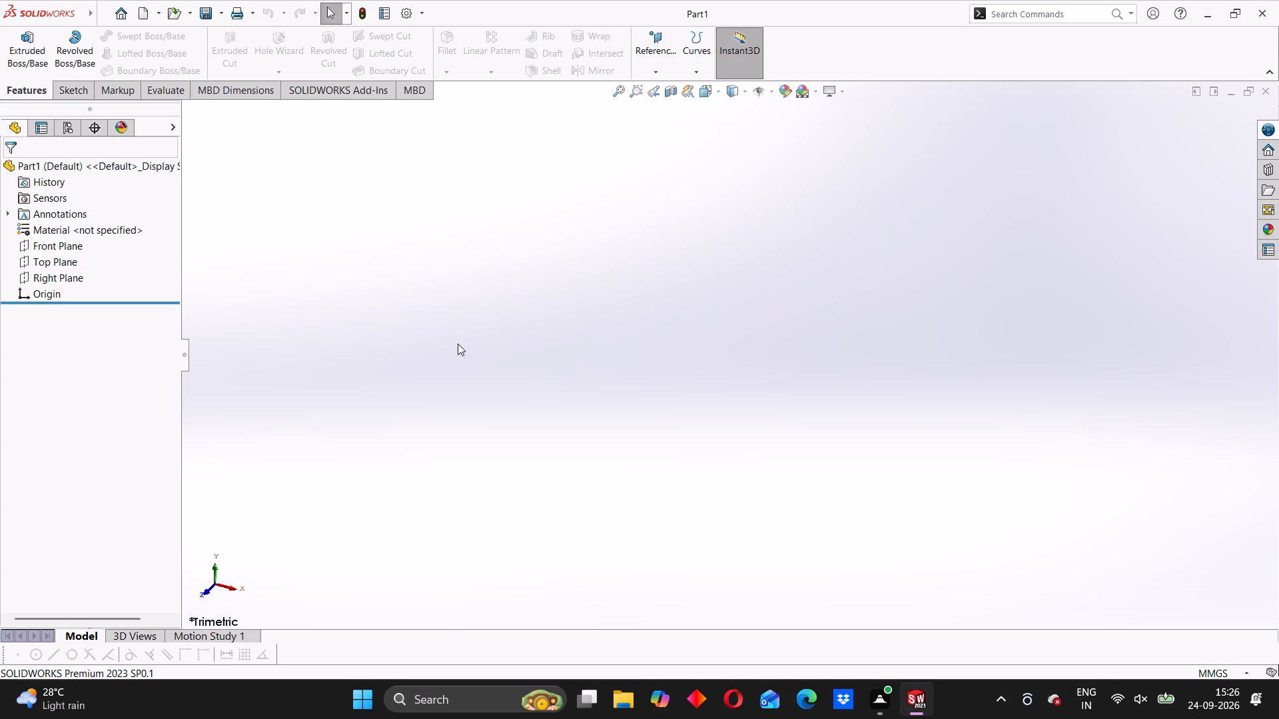
Start a new sketch on the Front Plane of the empty part.
{"action": "left_click", "coordinate": [57, 254]}
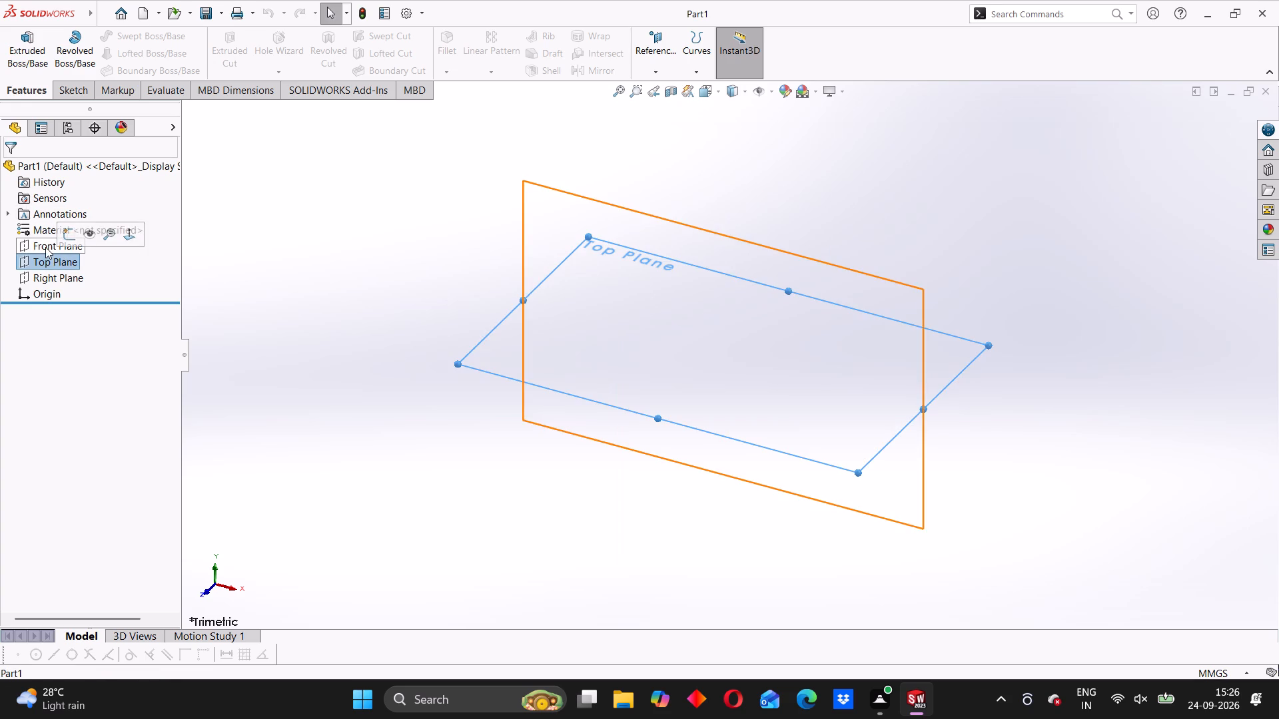
{"action": "left_click", "coordinate": [45, 247]}
{"action": "left_click", "coordinate": [61, 232]}
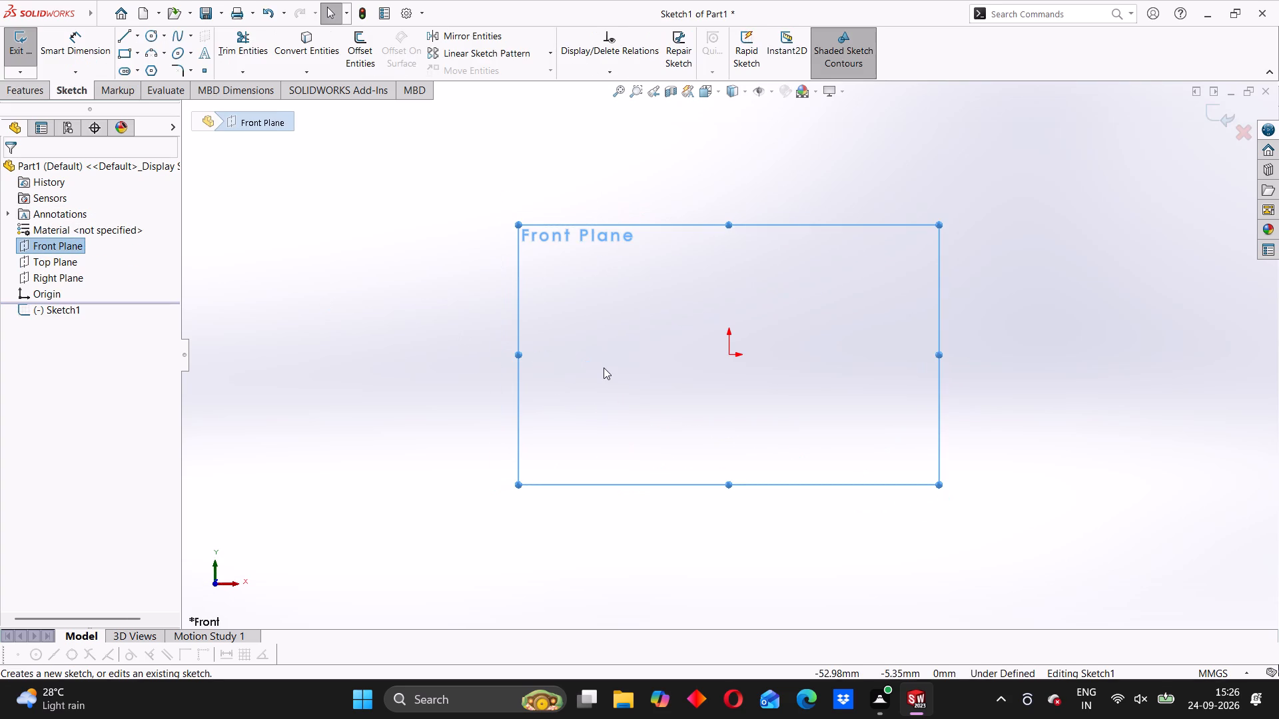
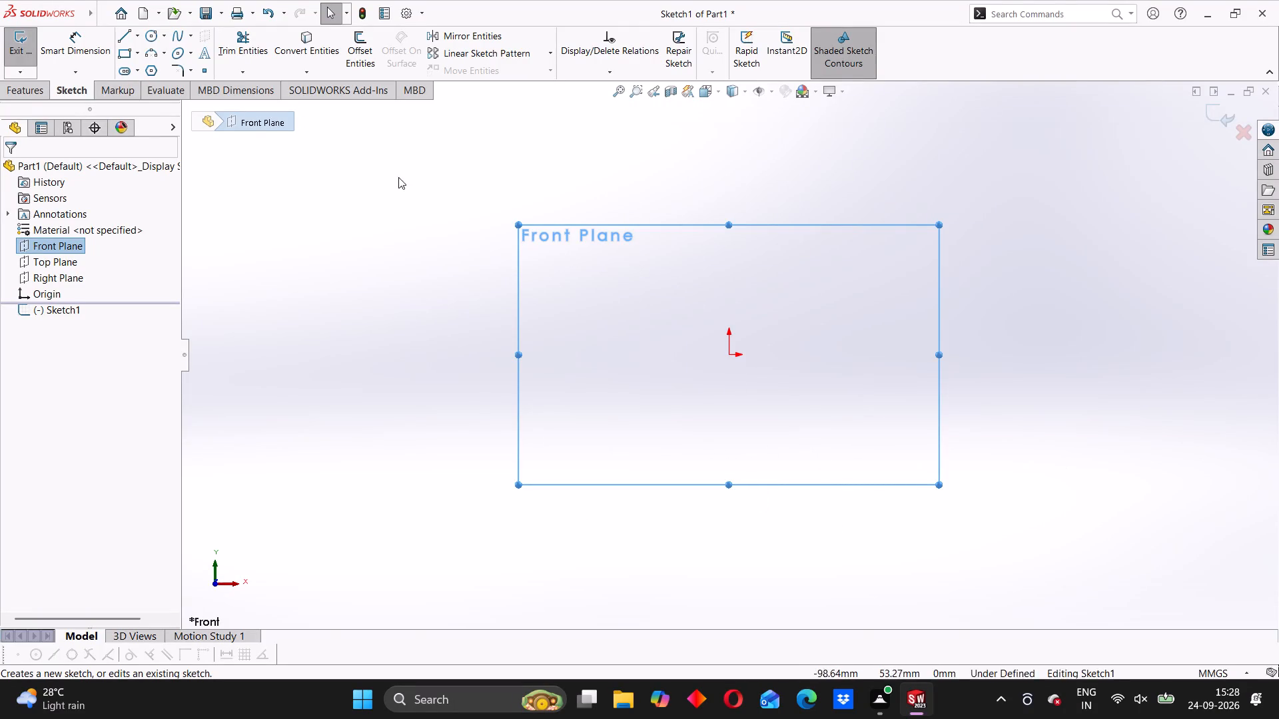
Sketch a circle centred on the origin with a 14 mm radius.
{"action": "left_click", "coordinate": [151, 35]}
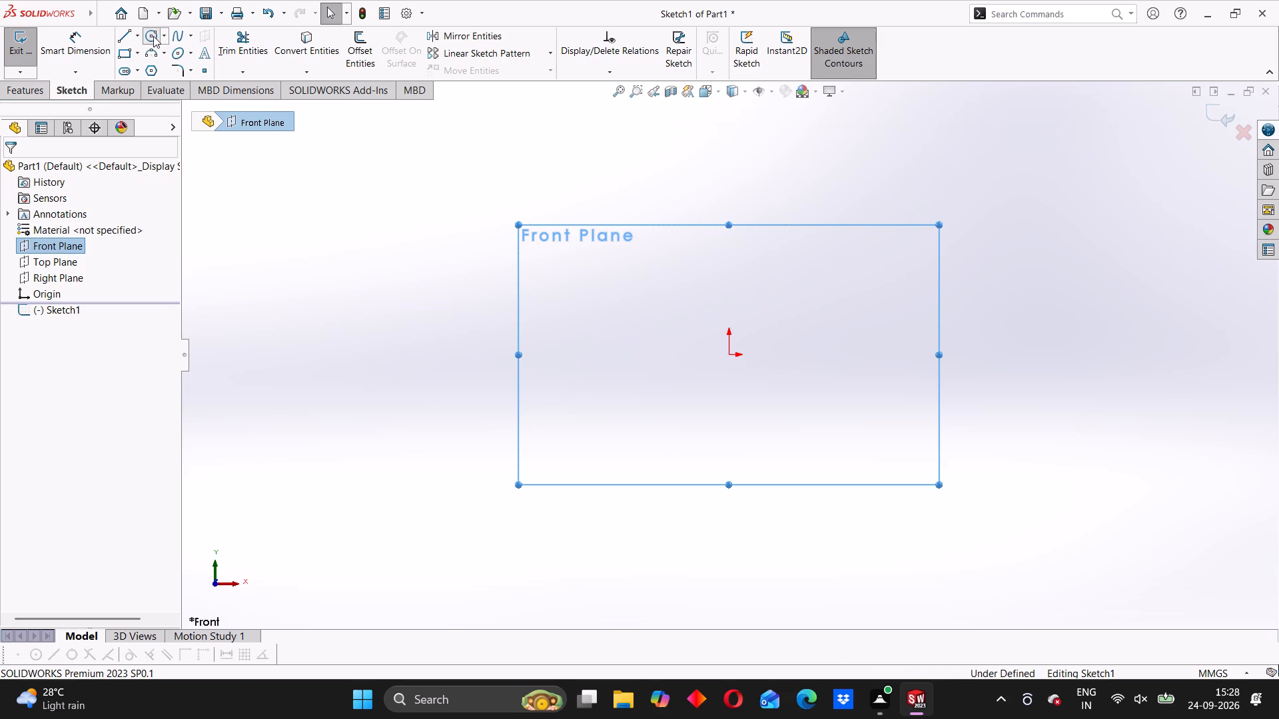
{"action": "left_click", "coordinate": [729, 352]}
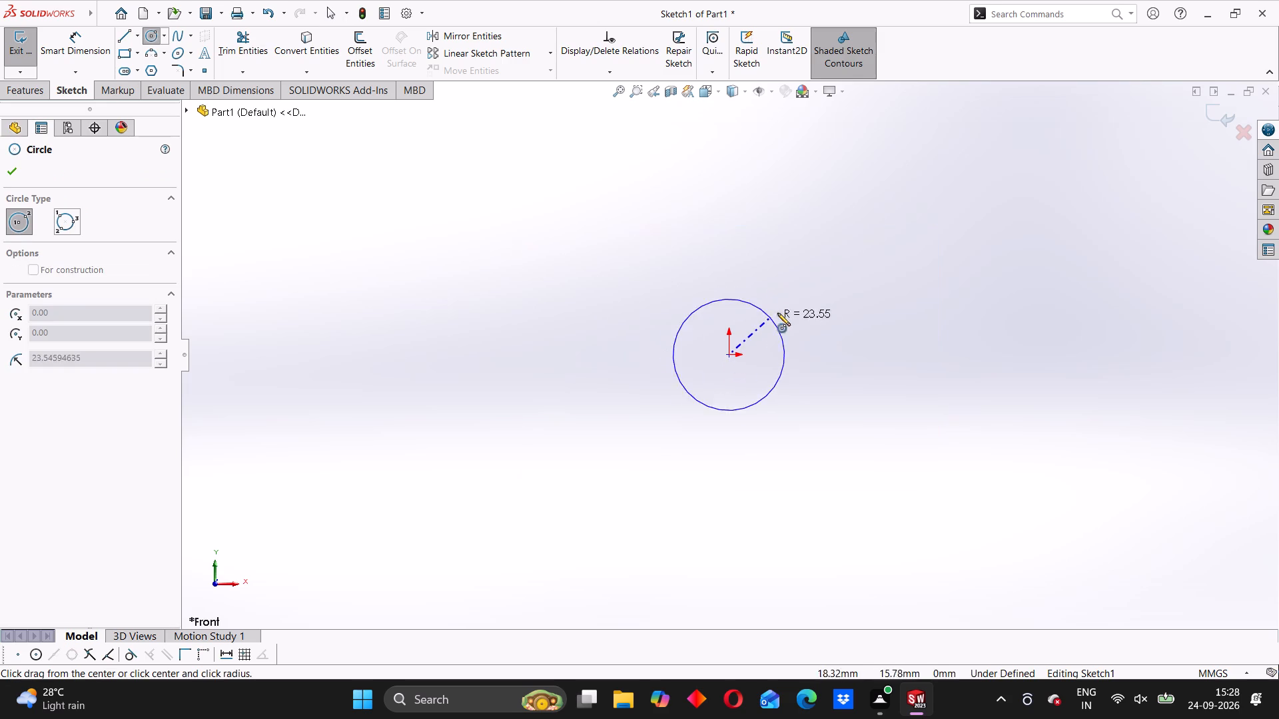
{"action": "left_click", "coordinate": [781, 311]}
{"action": "key", "text": "1"}
{"action": "key", "text": "4"}
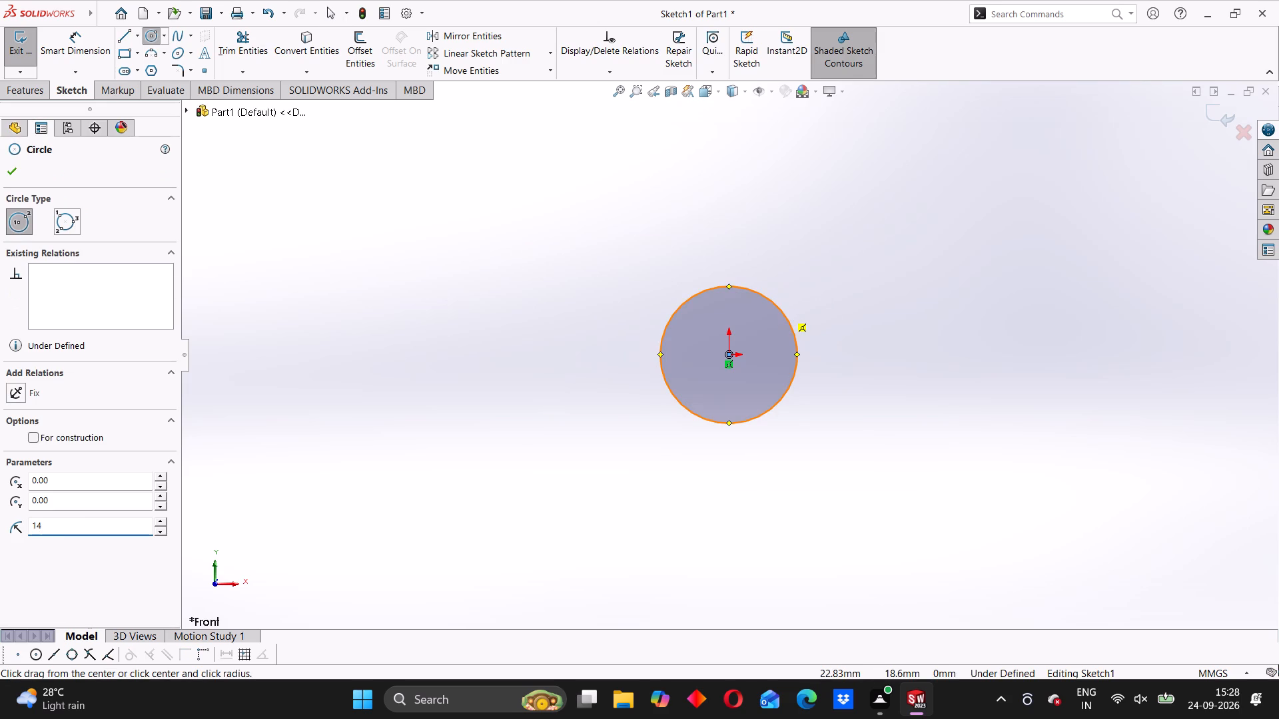
Dimension the circle's diameter at 14 mm.
{"action": "left_click", "coordinate": [67, 40]}
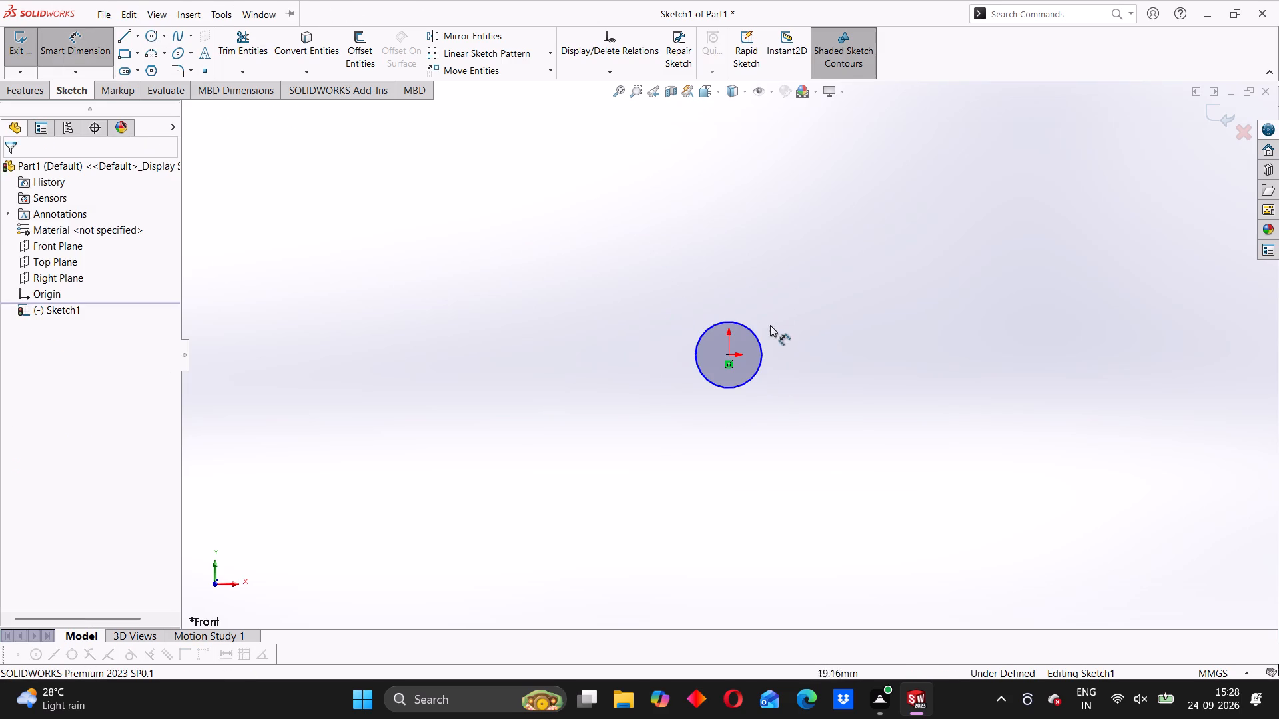
{"action": "left_click", "coordinate": [758, 338]}
{"action": "left_click", "coordinate": [803, 329]}
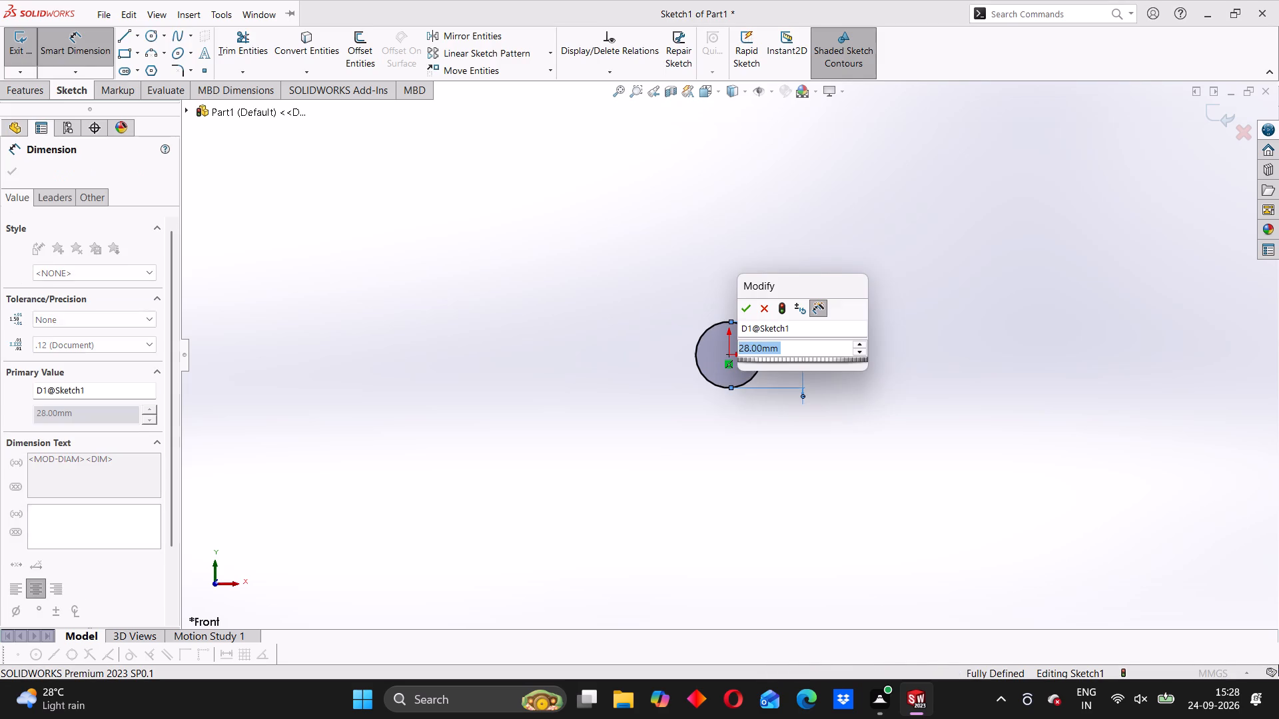
{"action": "type", "text": "14"}
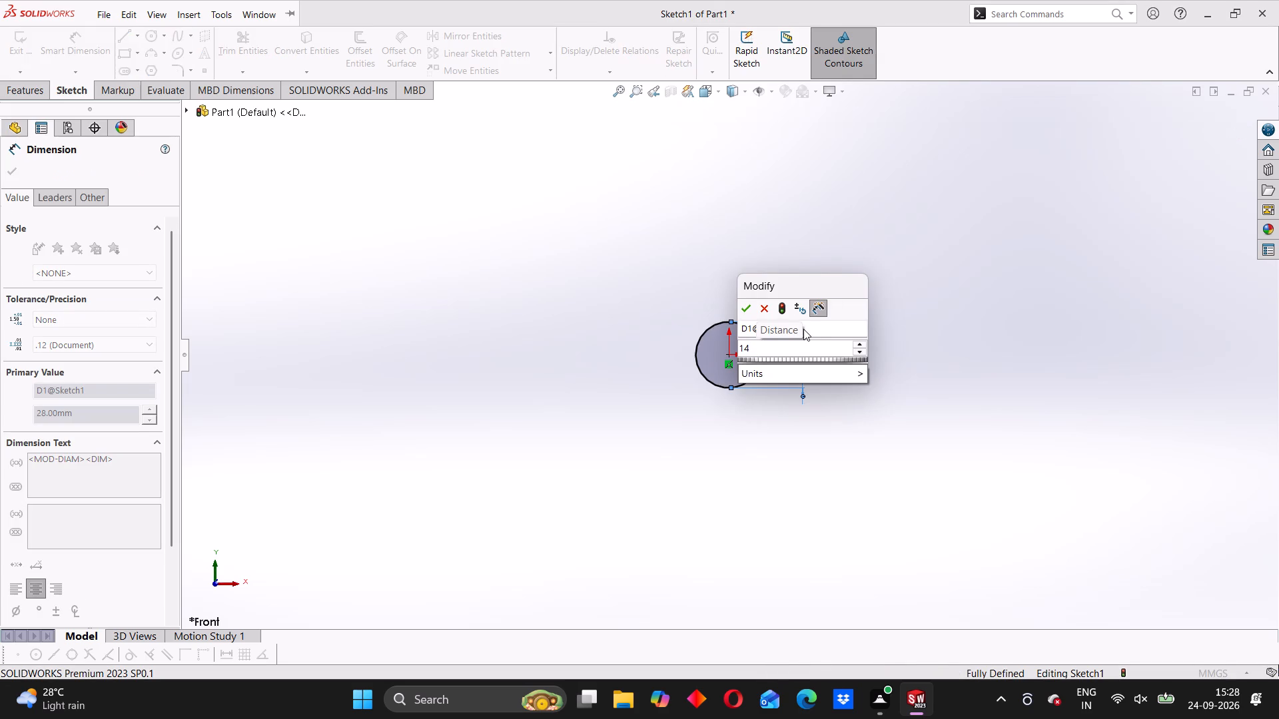
{"action": "key", "text": "Return"}
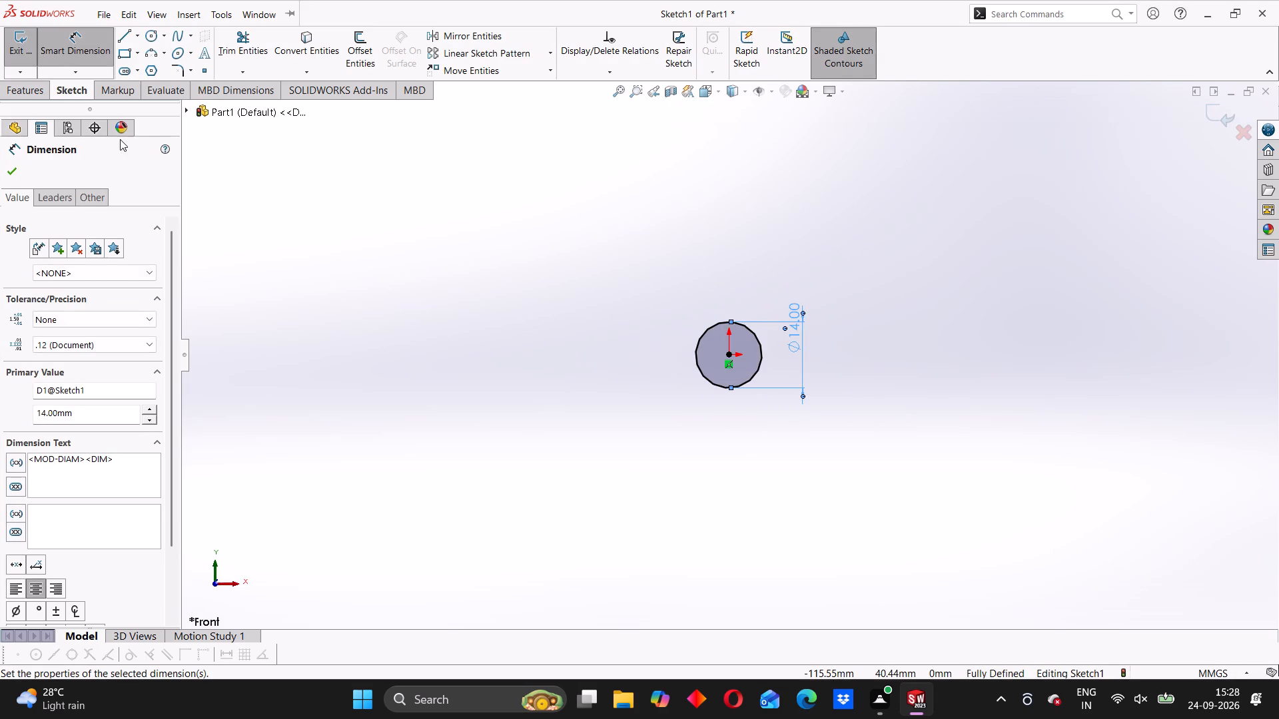
Extrude the circle 70 mm as a Mid Plane boss to form a solid cylinder.
{"action": "left_click", "coordinate": [30, 95]}
{"action": "left_click", "coordinate": [27, 49]}
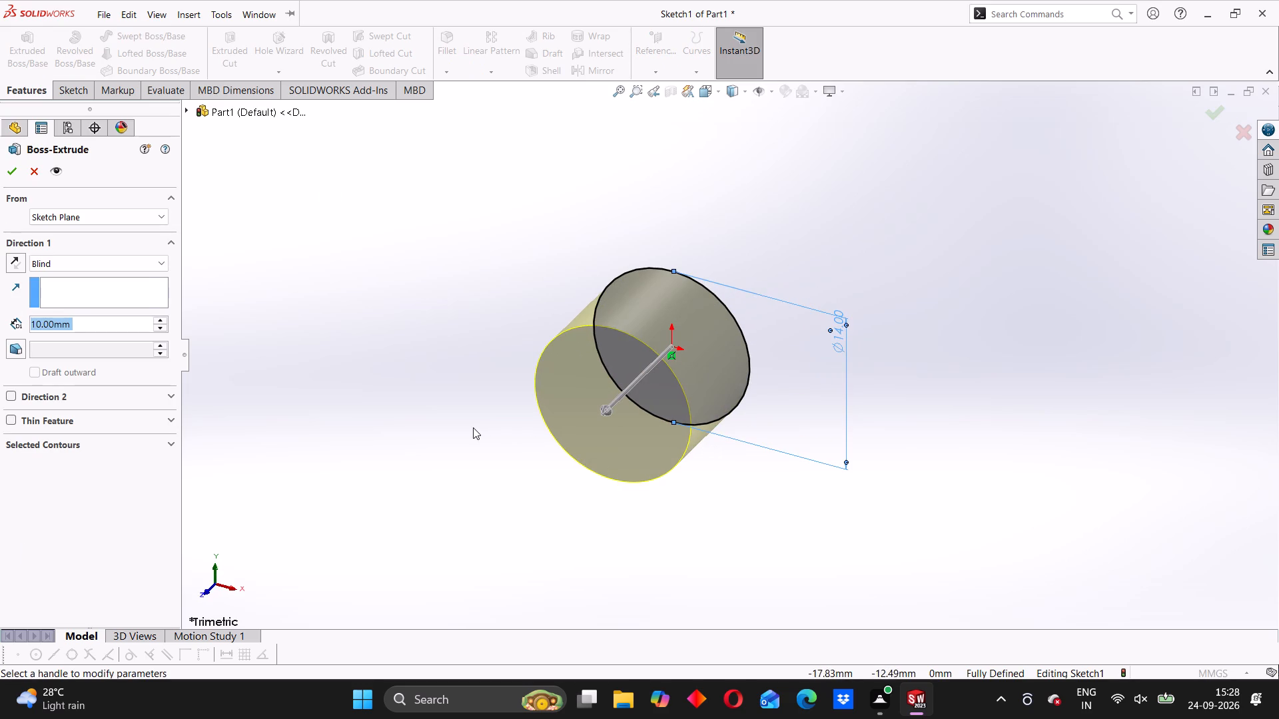
{"action": "scroll", "coordinate": [478, 428], "scroll_direction": "up", "scroll_amount": 2}
{"action": "left_click", "coordinate": [123, 264]}
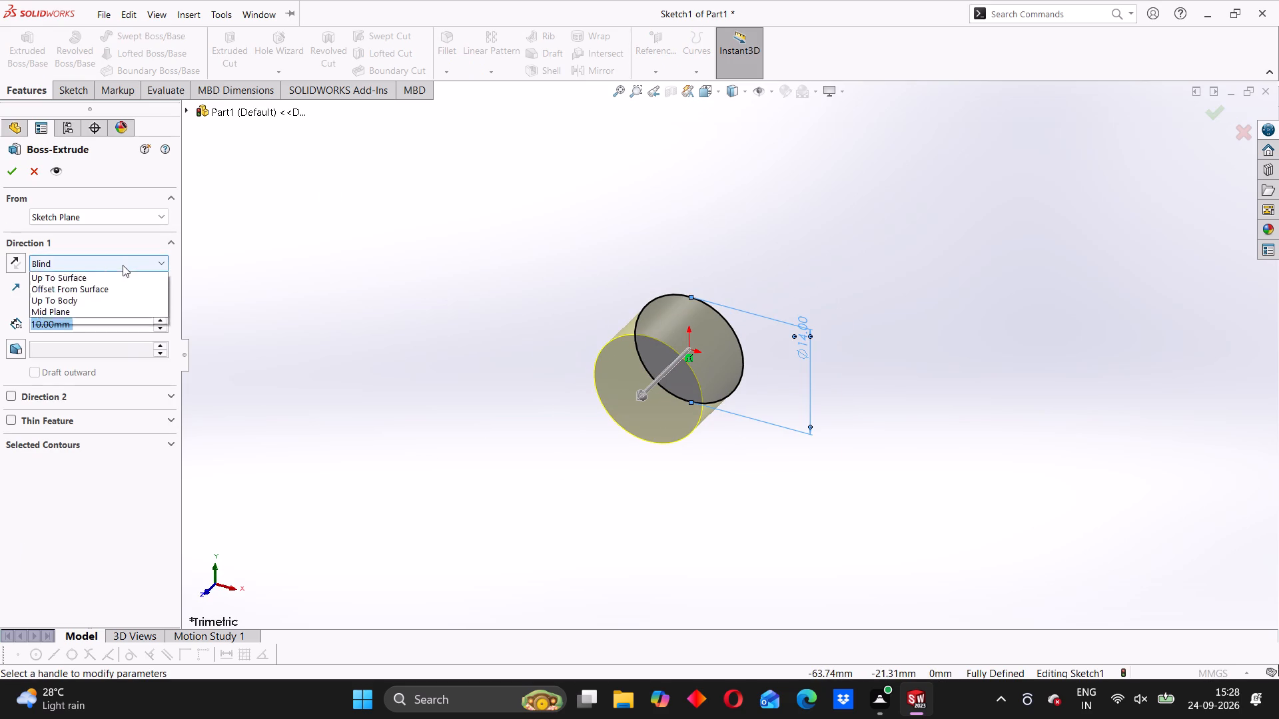
{"action": "left_click", "coordinate": [67, 334]}
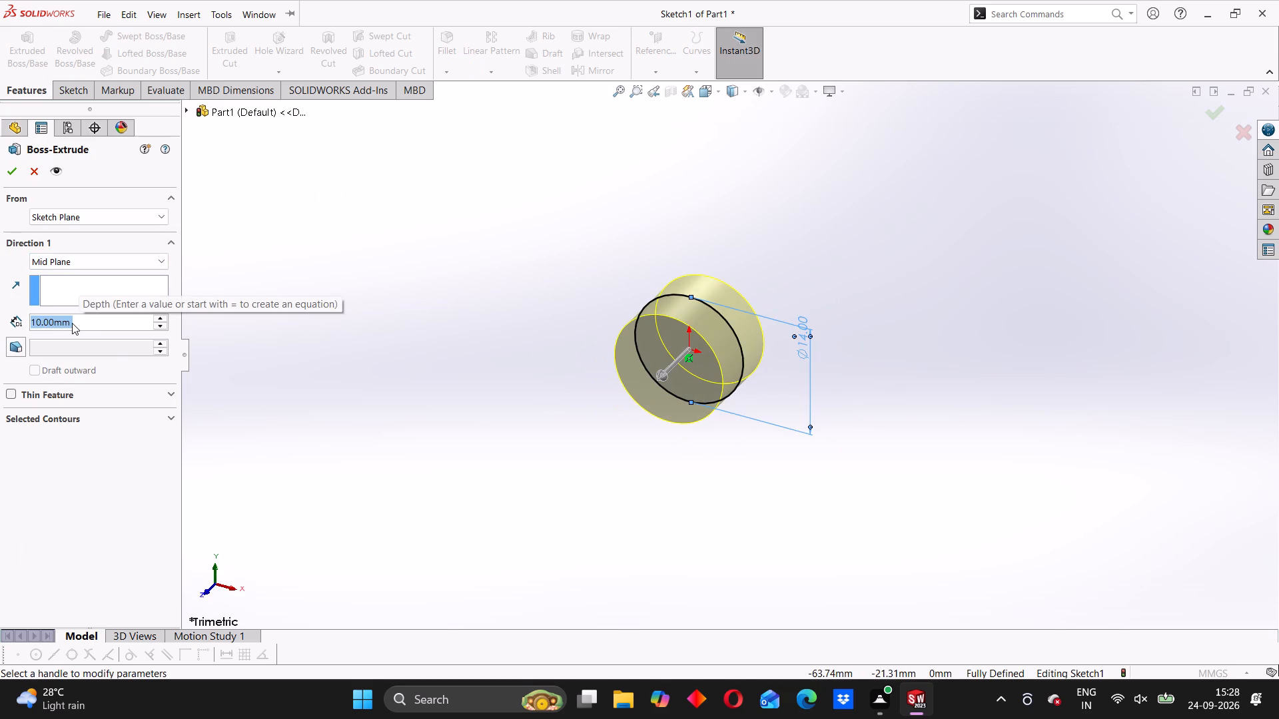
{"action": "type", "text": "70"}
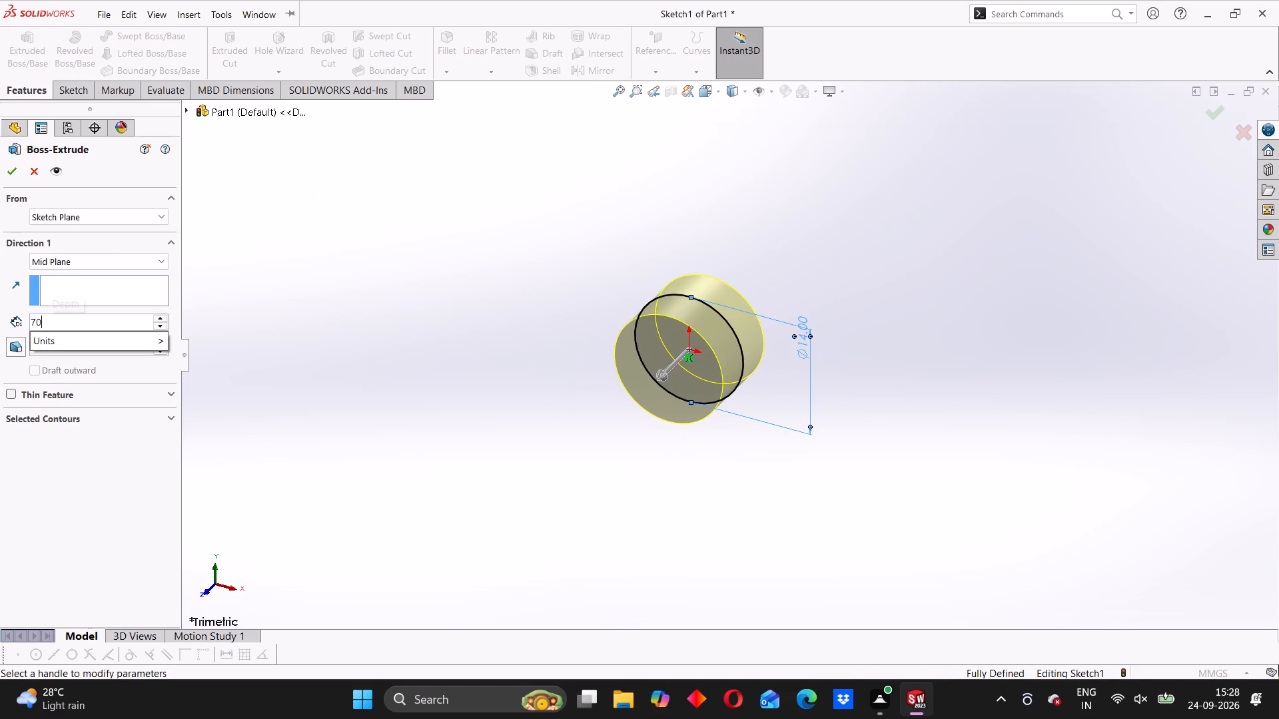
{"action": "key", "text": "Return"}
{"action": "left_click", "coordinate": [9, 167]}
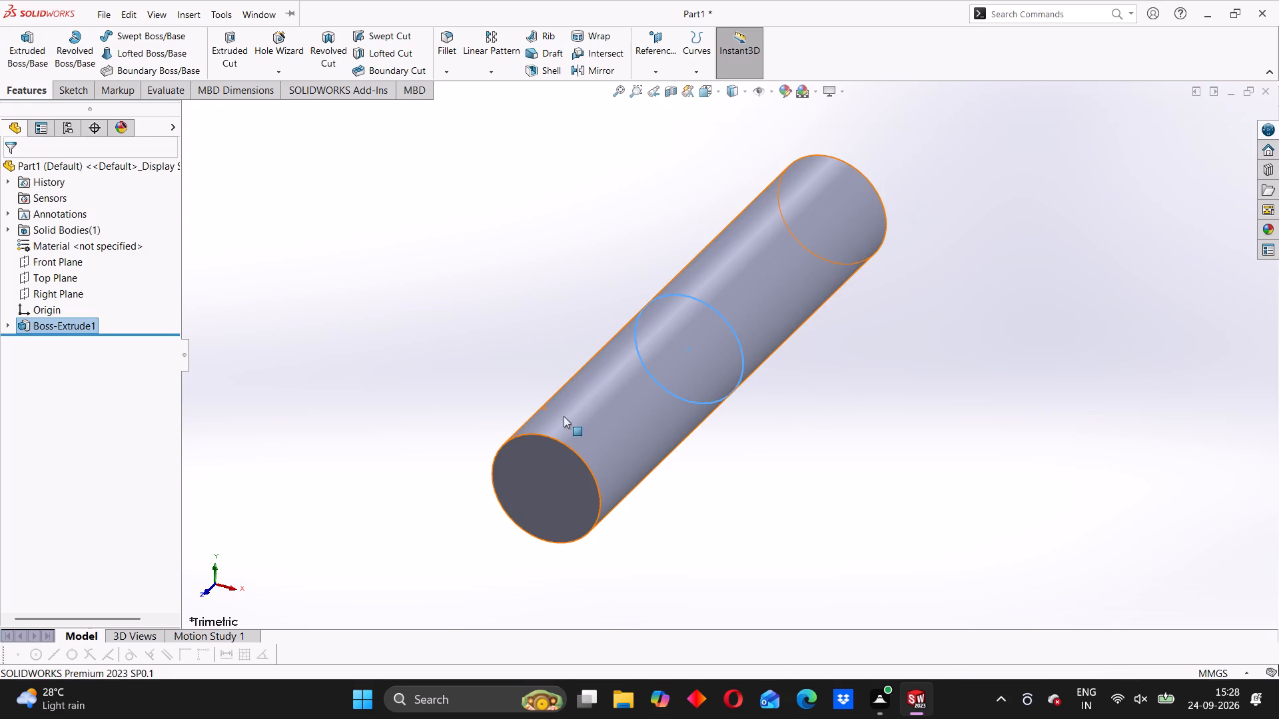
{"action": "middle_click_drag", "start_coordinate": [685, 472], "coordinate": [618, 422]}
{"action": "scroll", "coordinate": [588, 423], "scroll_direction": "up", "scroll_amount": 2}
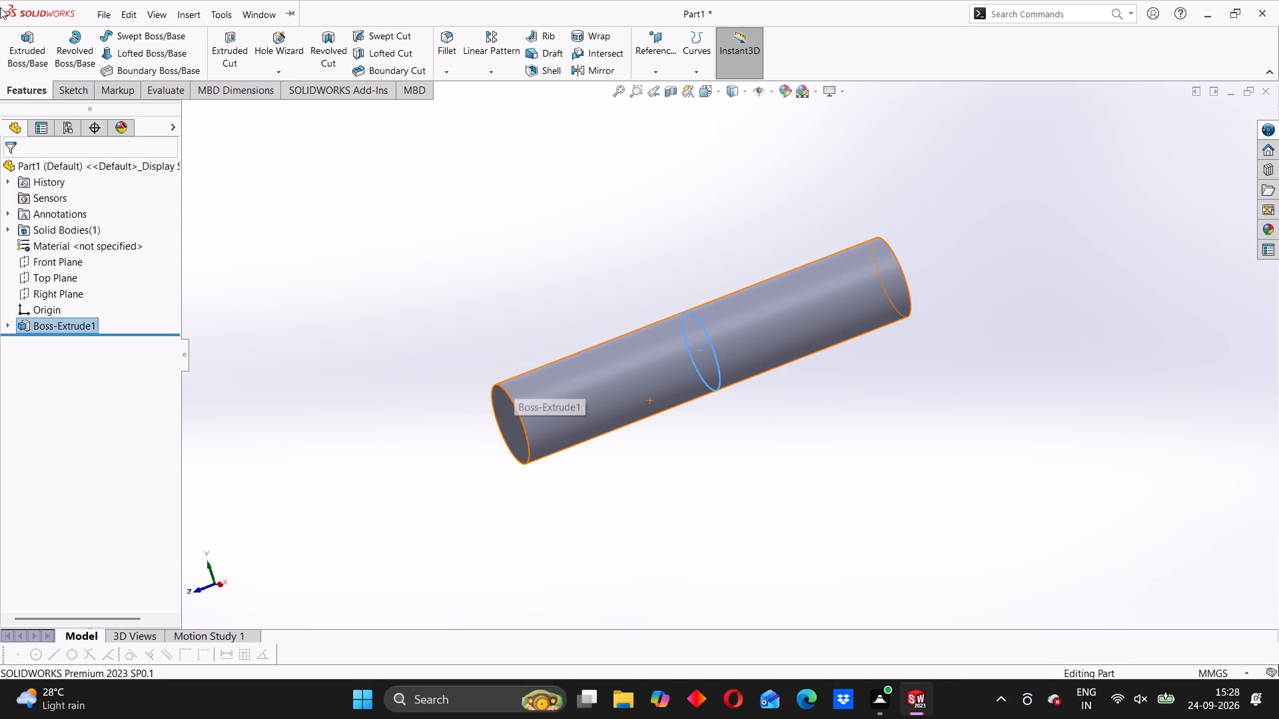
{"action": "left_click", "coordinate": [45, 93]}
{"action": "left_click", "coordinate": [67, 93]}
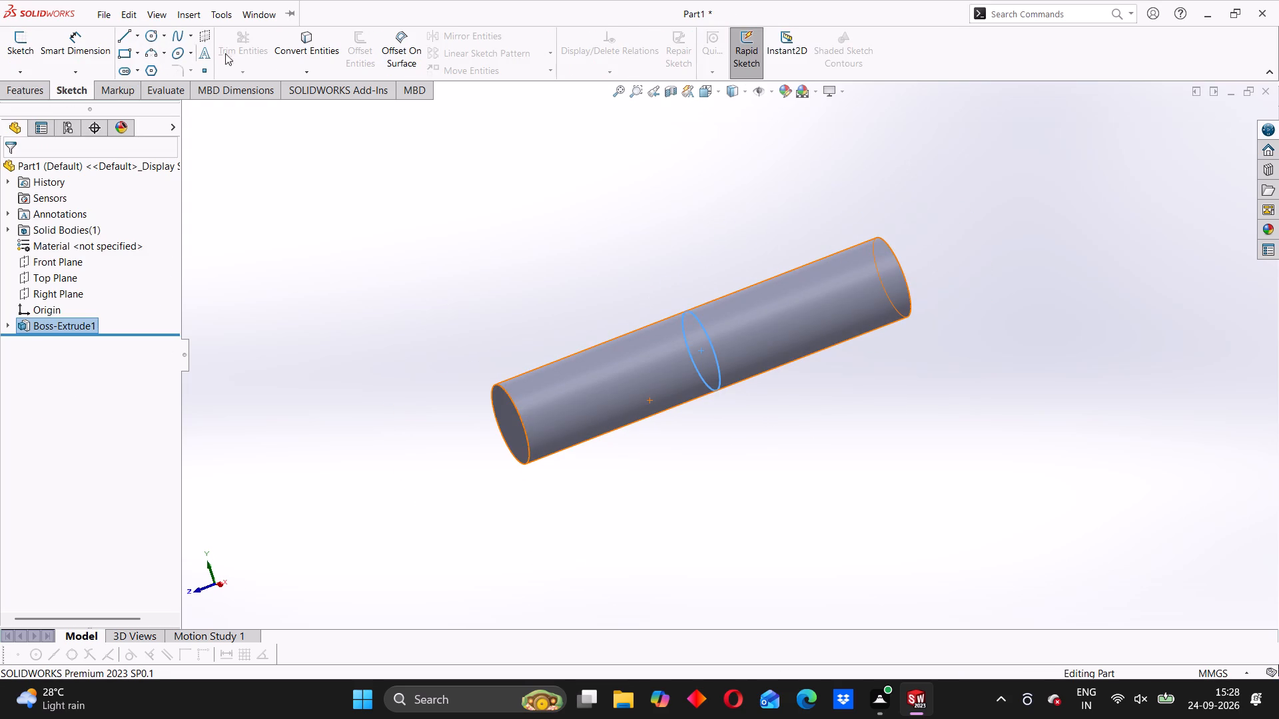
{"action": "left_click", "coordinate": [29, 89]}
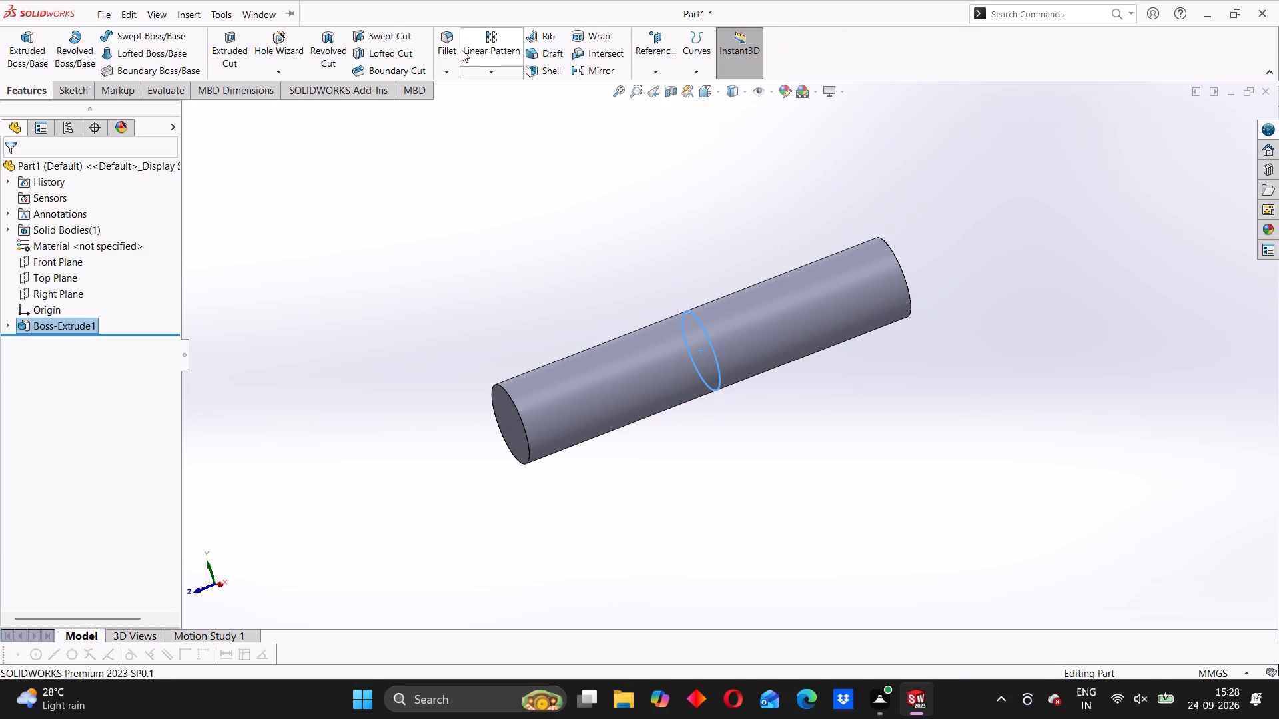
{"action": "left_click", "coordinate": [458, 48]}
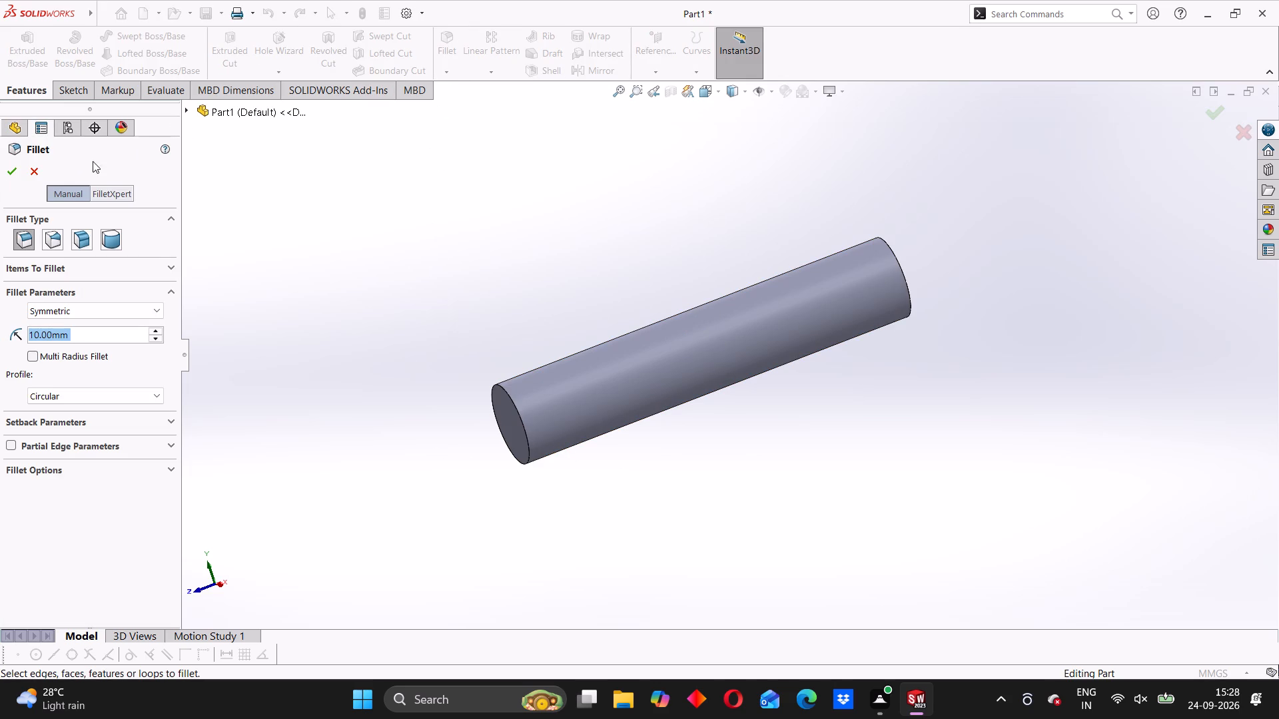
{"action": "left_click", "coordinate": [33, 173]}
Start a Chamfer with a 2 mm distance at 45 degrees and try to pick the cylinder's front end edge.
{"action": "left_click", "coordinate": [454, 77]}
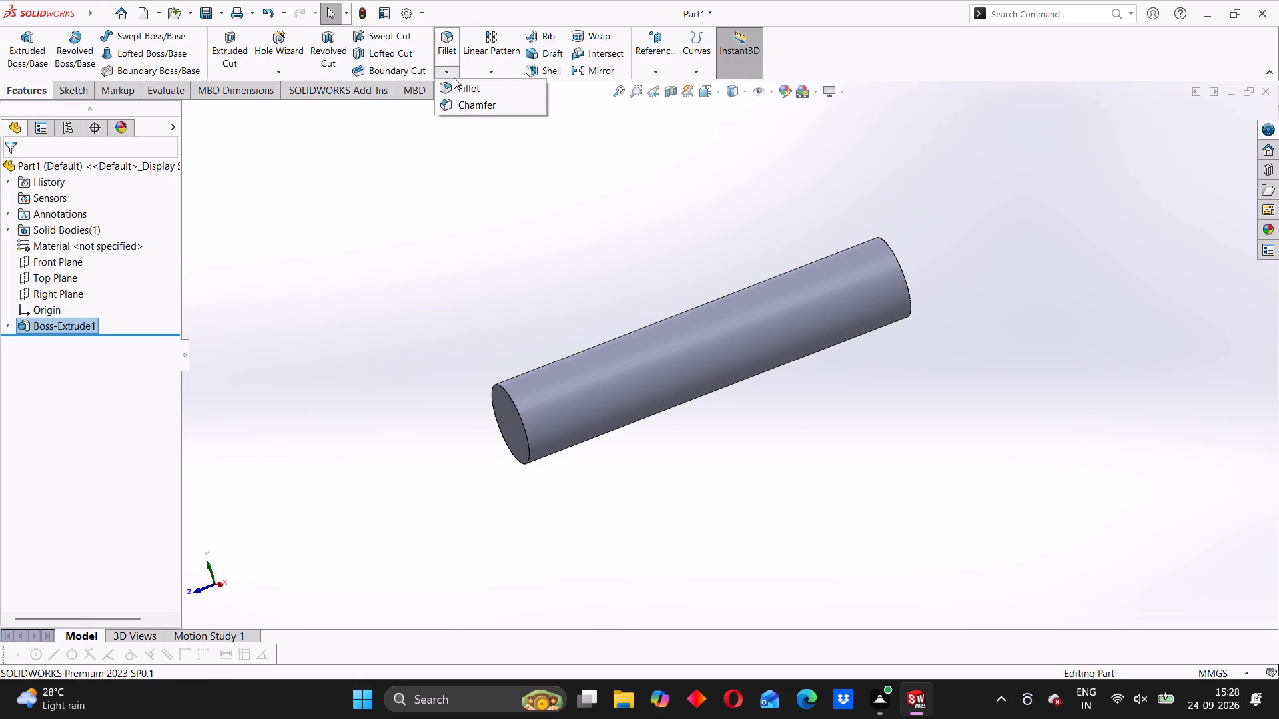
{"action": "left_click", "coordinate": [449, 99]}
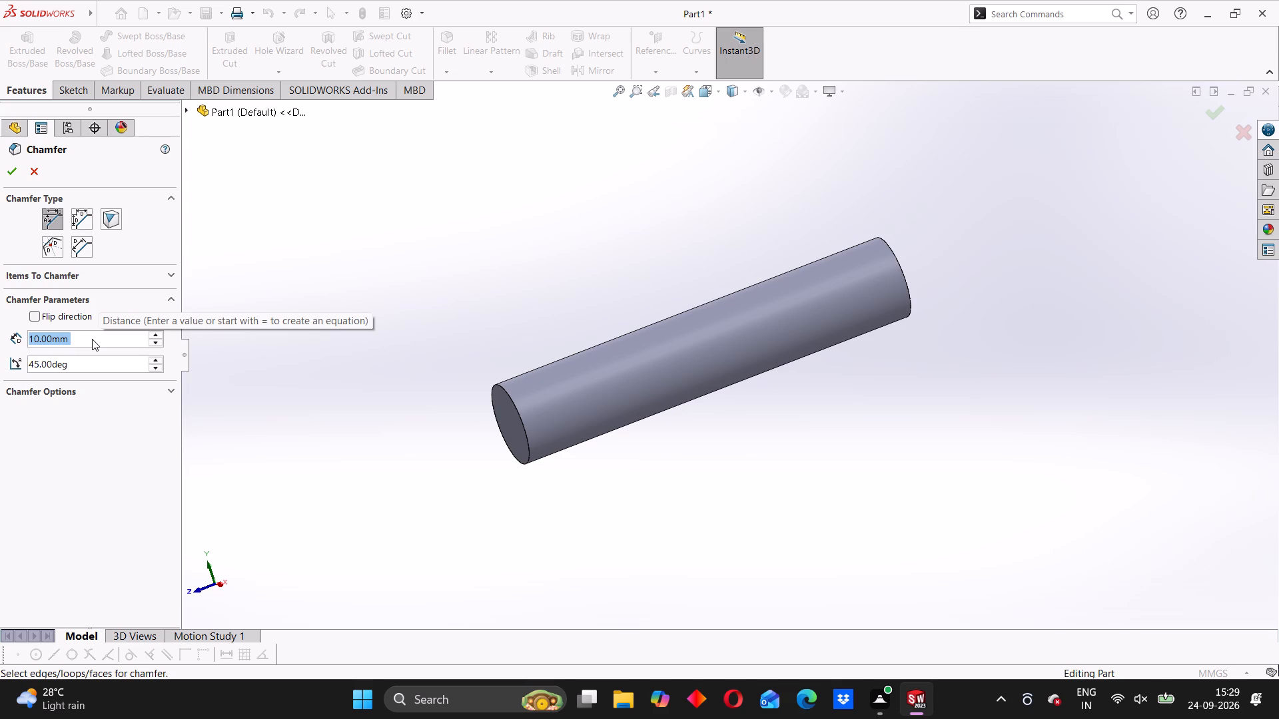
{"action": "key", "text": "2"}
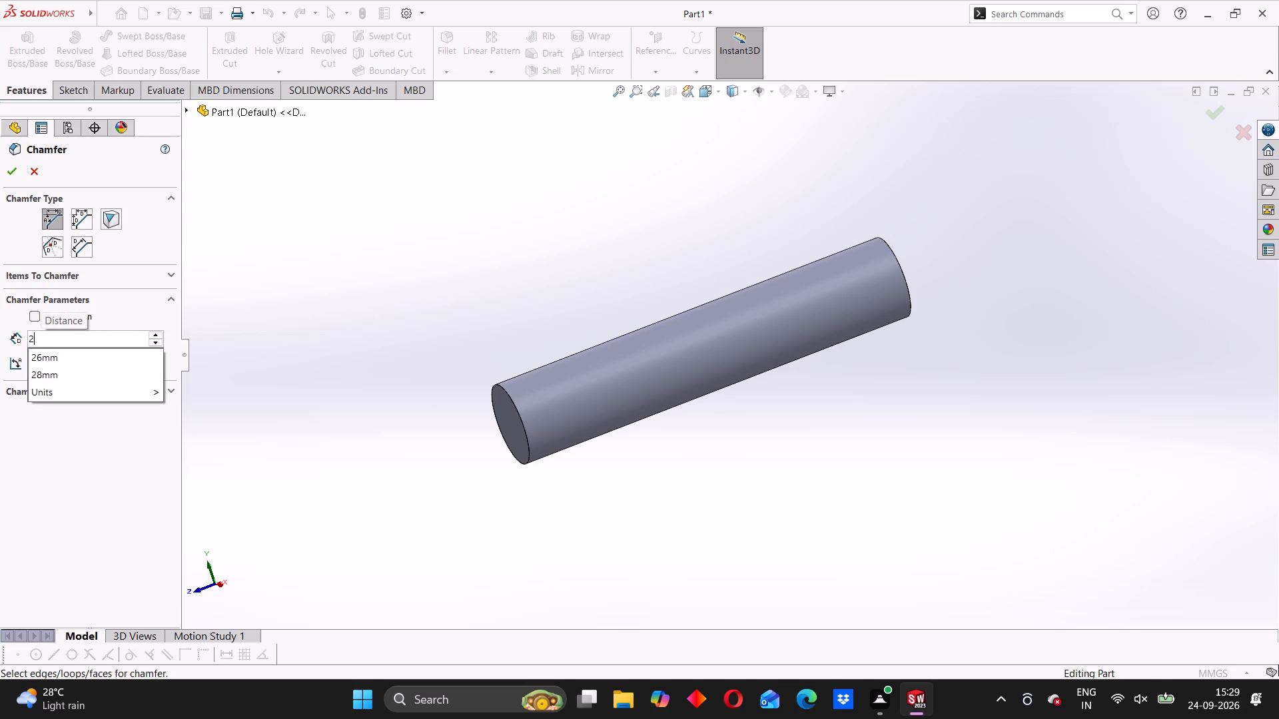
{"action": "key", "text": "Return"}
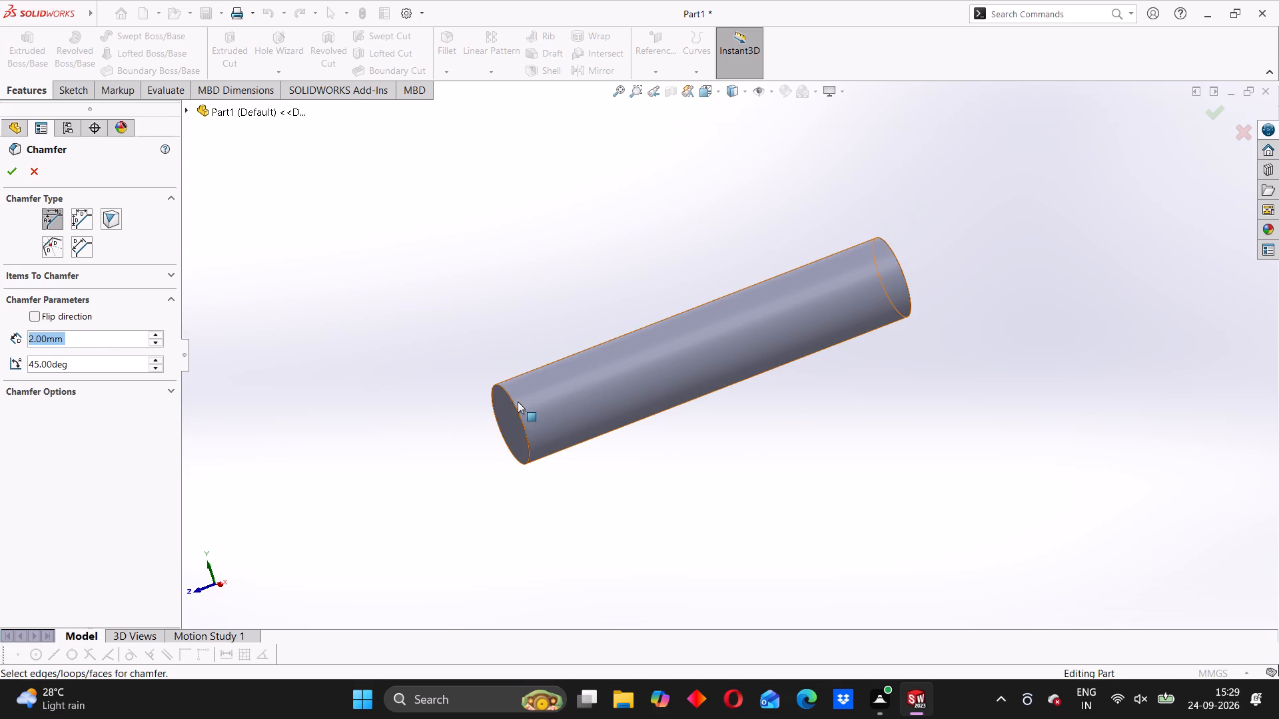
{"action": "left_click", "coordinate": [517, 407]}
{"action": "left_click", "coordinate": [518, 412]}
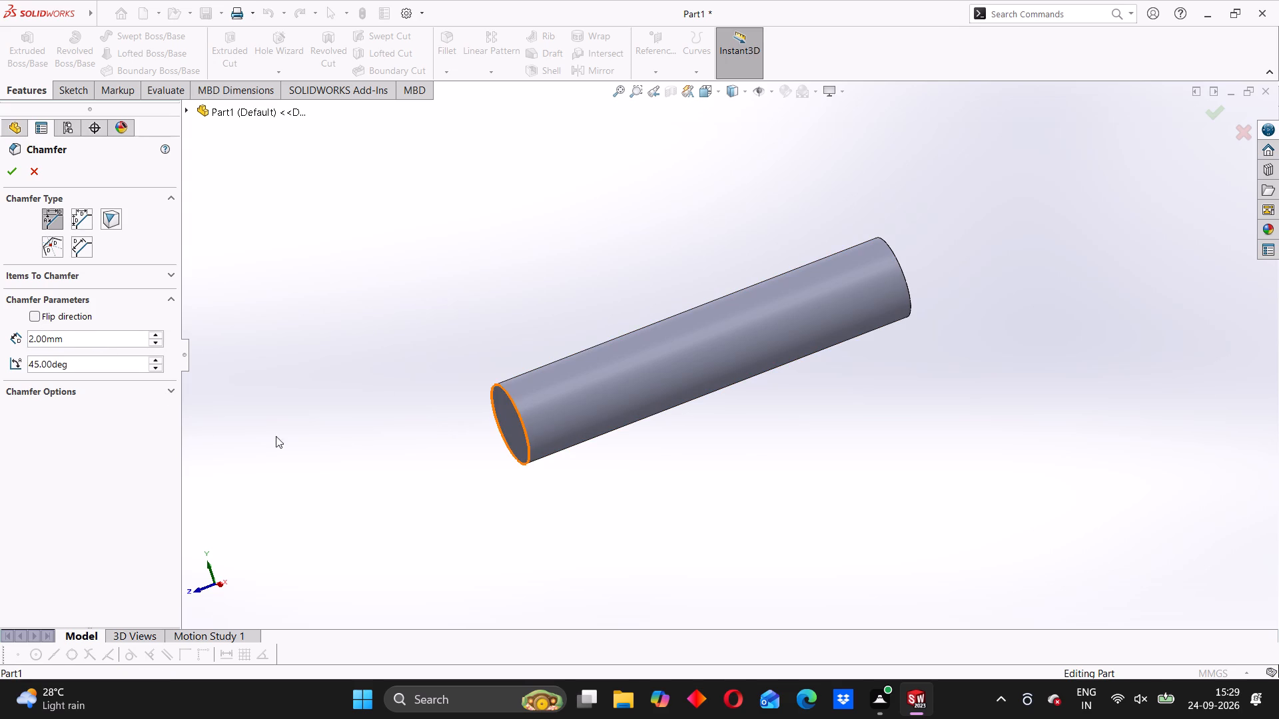
{"action": "left_click", "coordinate": [512, 402]}
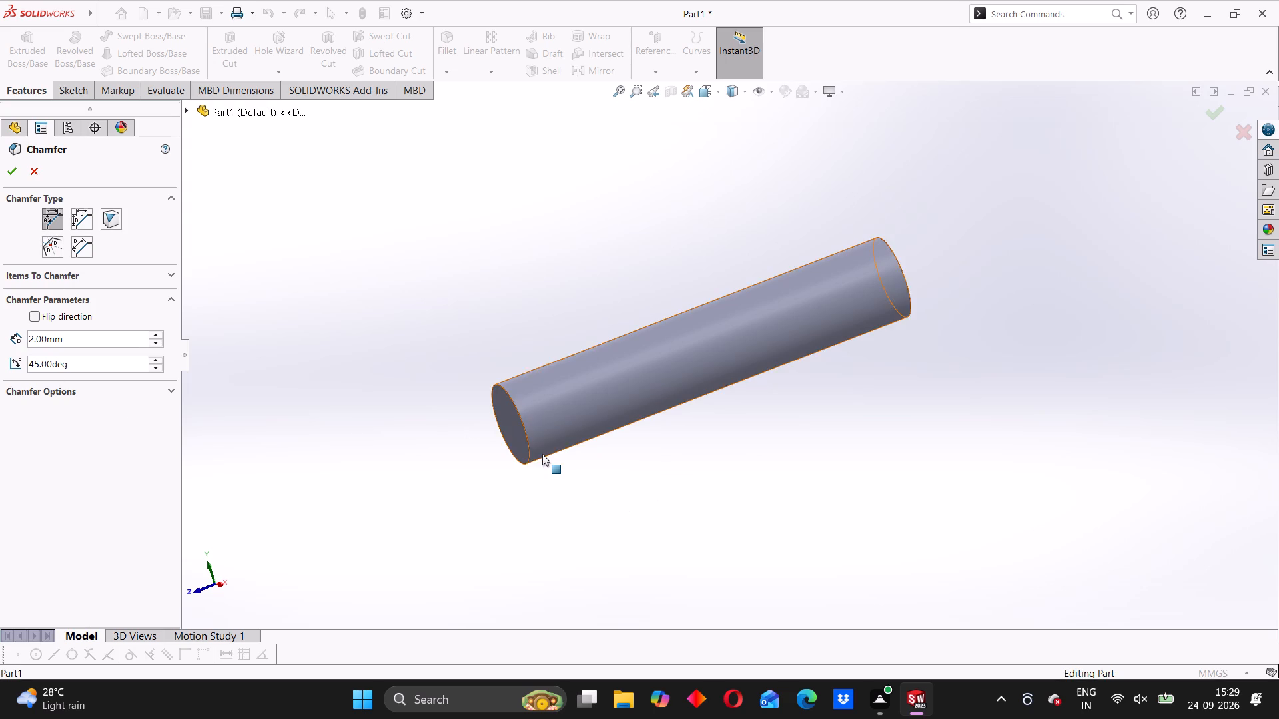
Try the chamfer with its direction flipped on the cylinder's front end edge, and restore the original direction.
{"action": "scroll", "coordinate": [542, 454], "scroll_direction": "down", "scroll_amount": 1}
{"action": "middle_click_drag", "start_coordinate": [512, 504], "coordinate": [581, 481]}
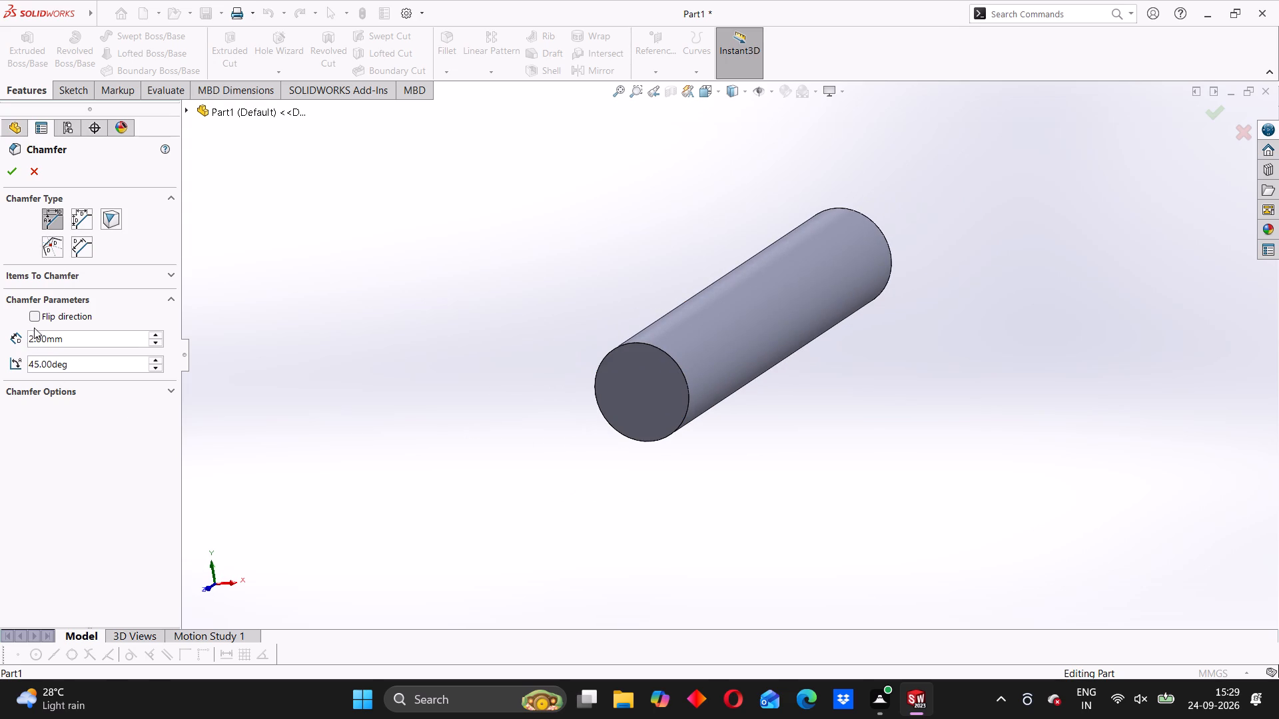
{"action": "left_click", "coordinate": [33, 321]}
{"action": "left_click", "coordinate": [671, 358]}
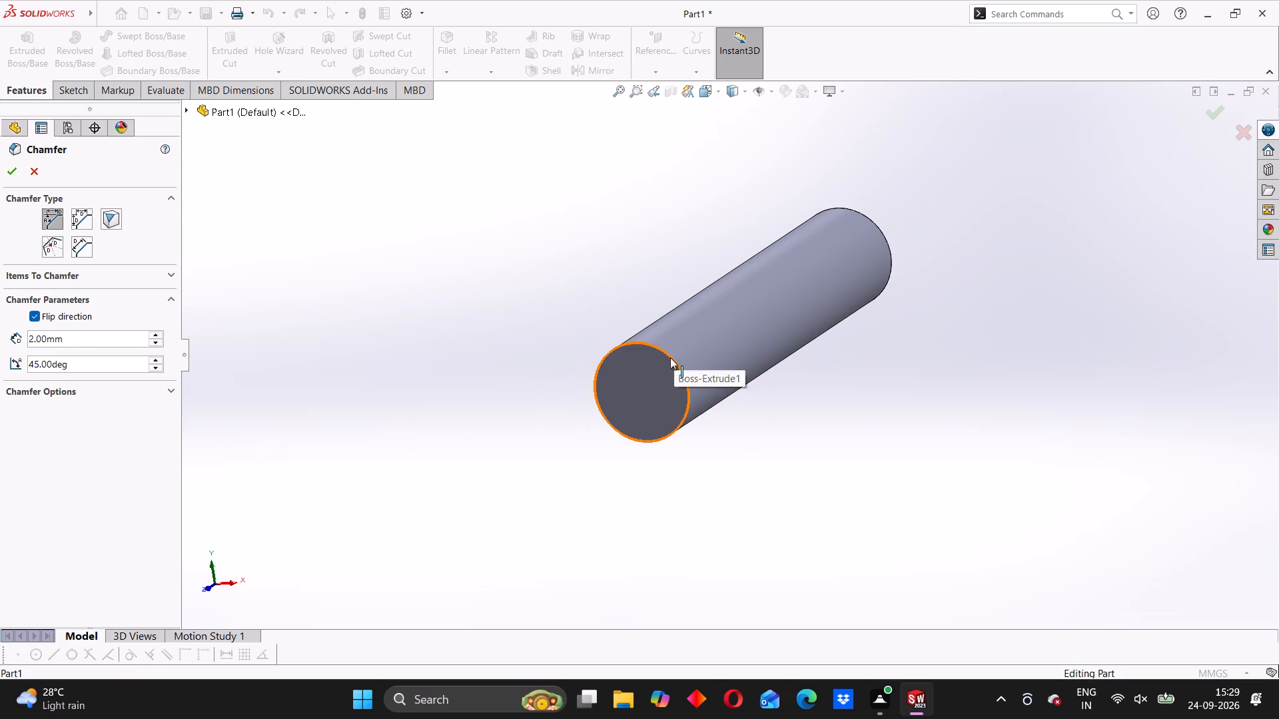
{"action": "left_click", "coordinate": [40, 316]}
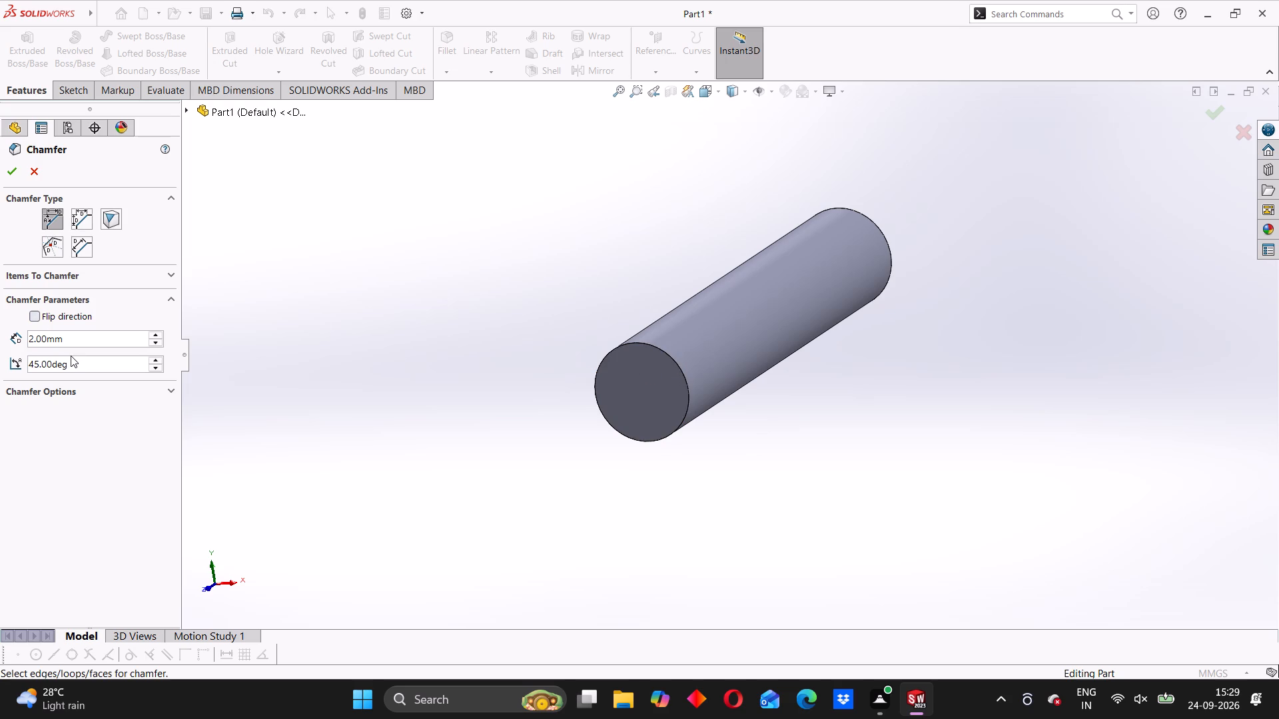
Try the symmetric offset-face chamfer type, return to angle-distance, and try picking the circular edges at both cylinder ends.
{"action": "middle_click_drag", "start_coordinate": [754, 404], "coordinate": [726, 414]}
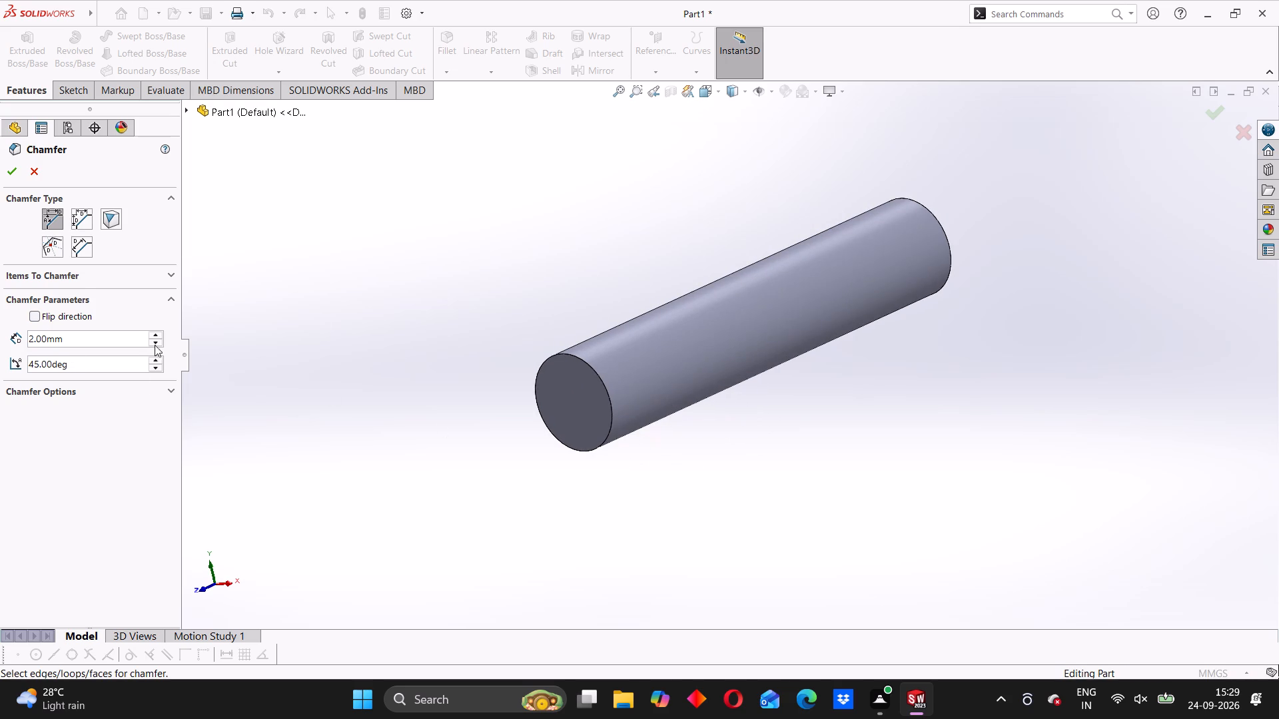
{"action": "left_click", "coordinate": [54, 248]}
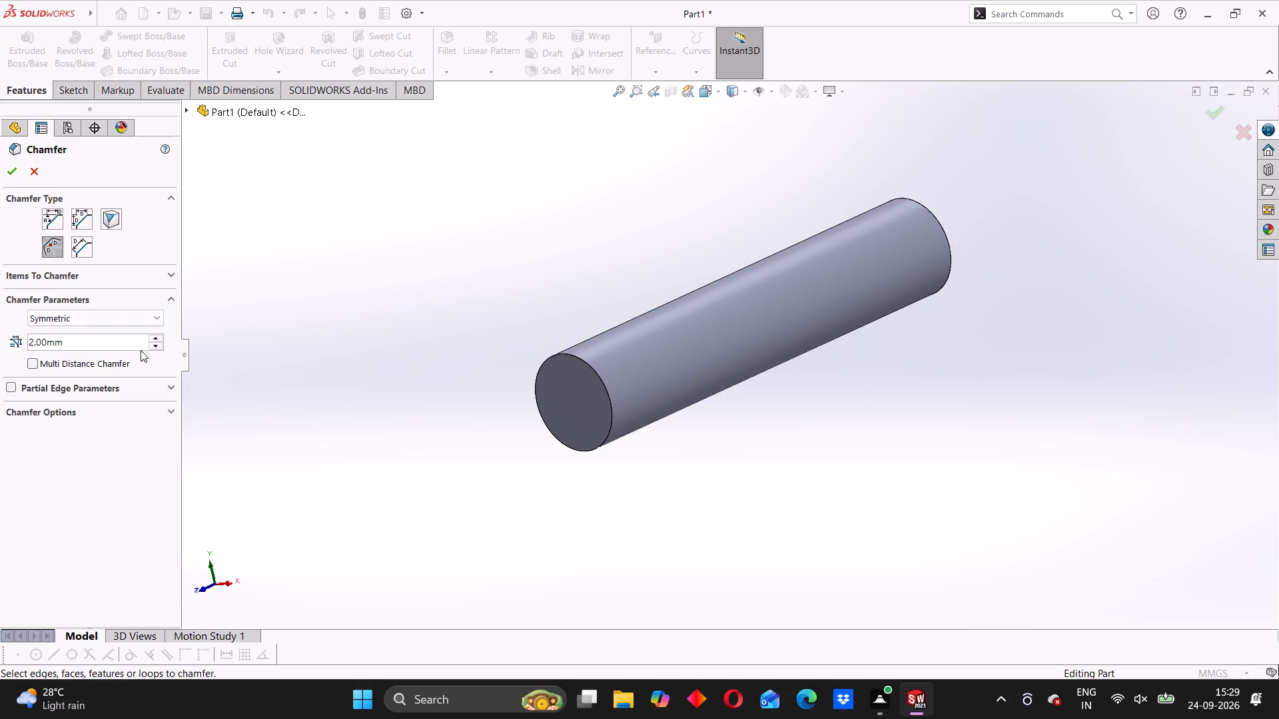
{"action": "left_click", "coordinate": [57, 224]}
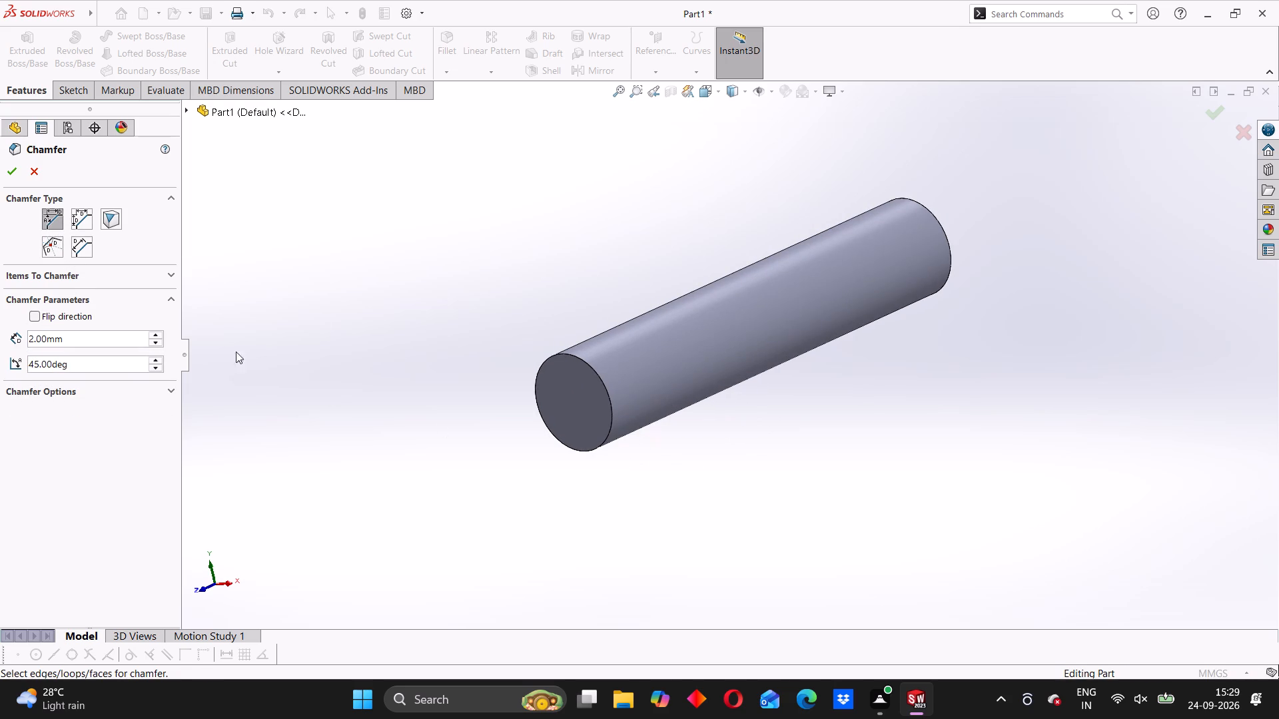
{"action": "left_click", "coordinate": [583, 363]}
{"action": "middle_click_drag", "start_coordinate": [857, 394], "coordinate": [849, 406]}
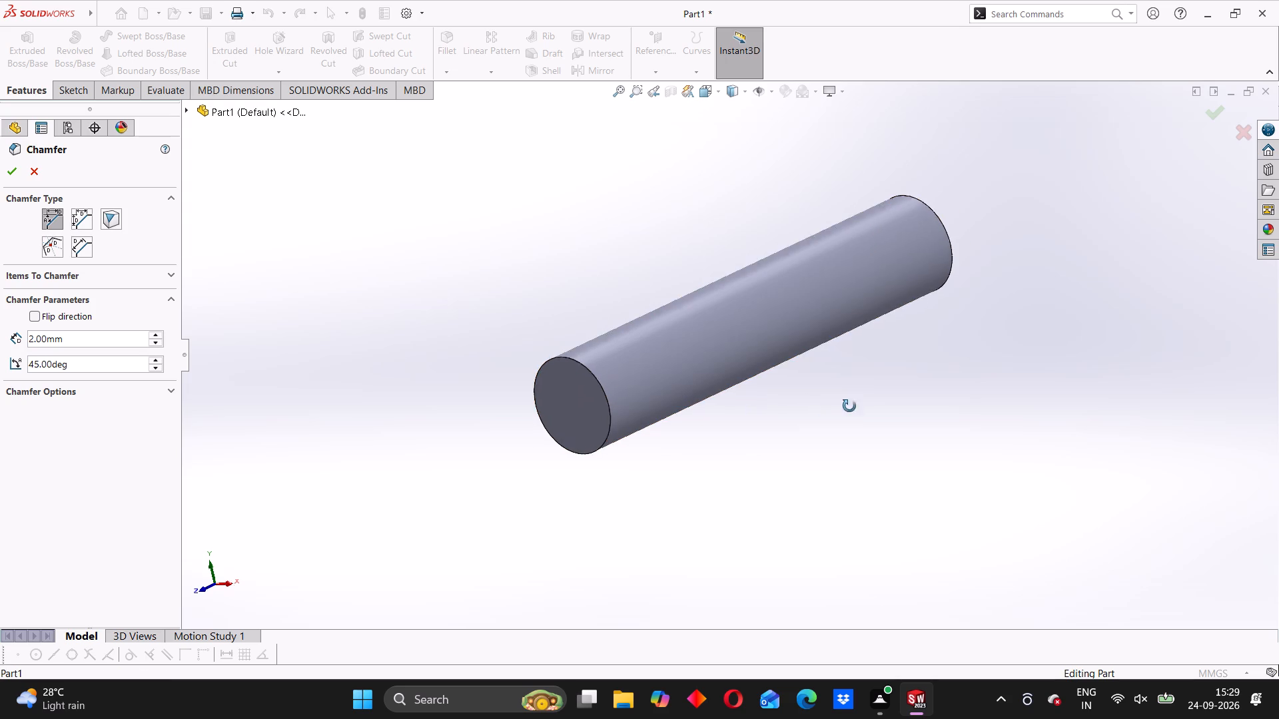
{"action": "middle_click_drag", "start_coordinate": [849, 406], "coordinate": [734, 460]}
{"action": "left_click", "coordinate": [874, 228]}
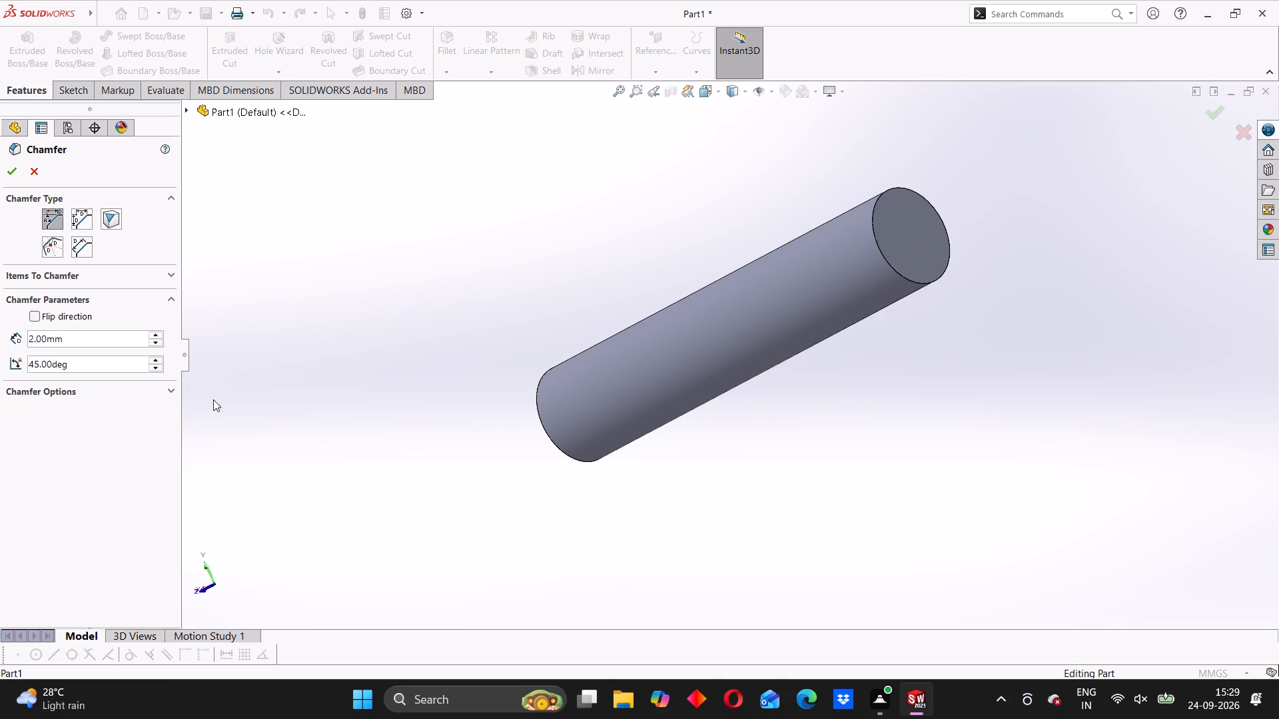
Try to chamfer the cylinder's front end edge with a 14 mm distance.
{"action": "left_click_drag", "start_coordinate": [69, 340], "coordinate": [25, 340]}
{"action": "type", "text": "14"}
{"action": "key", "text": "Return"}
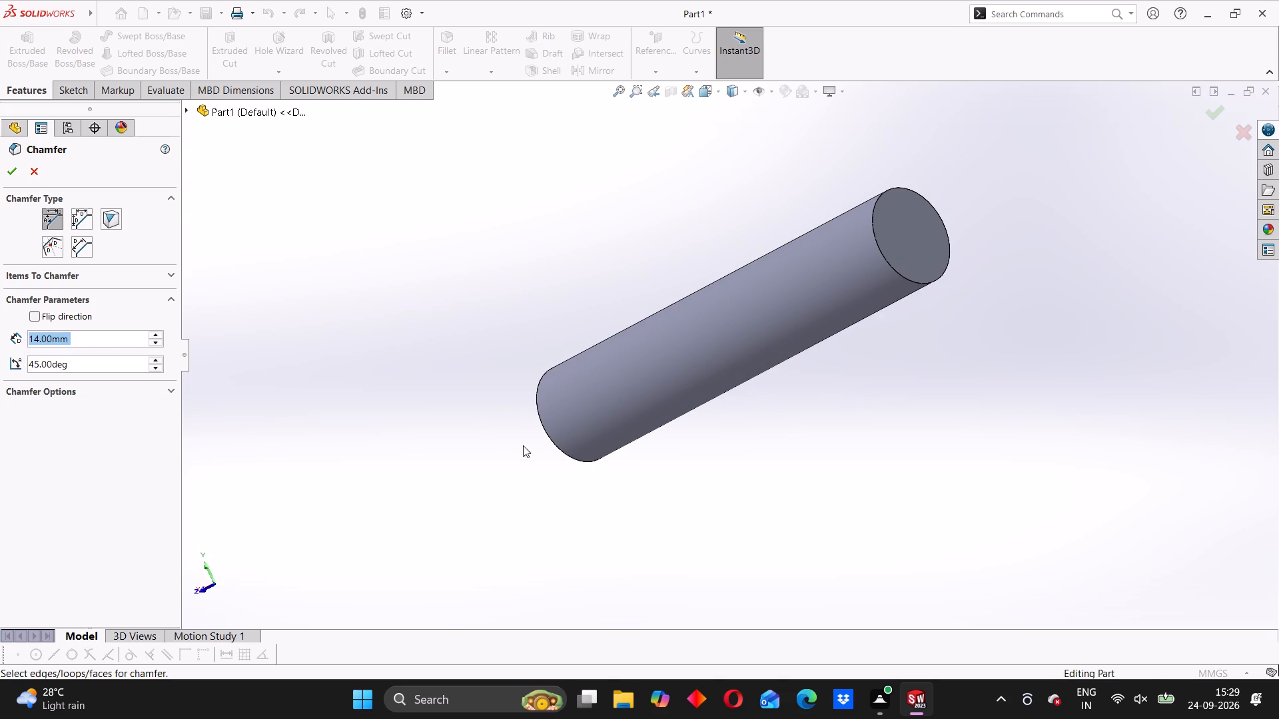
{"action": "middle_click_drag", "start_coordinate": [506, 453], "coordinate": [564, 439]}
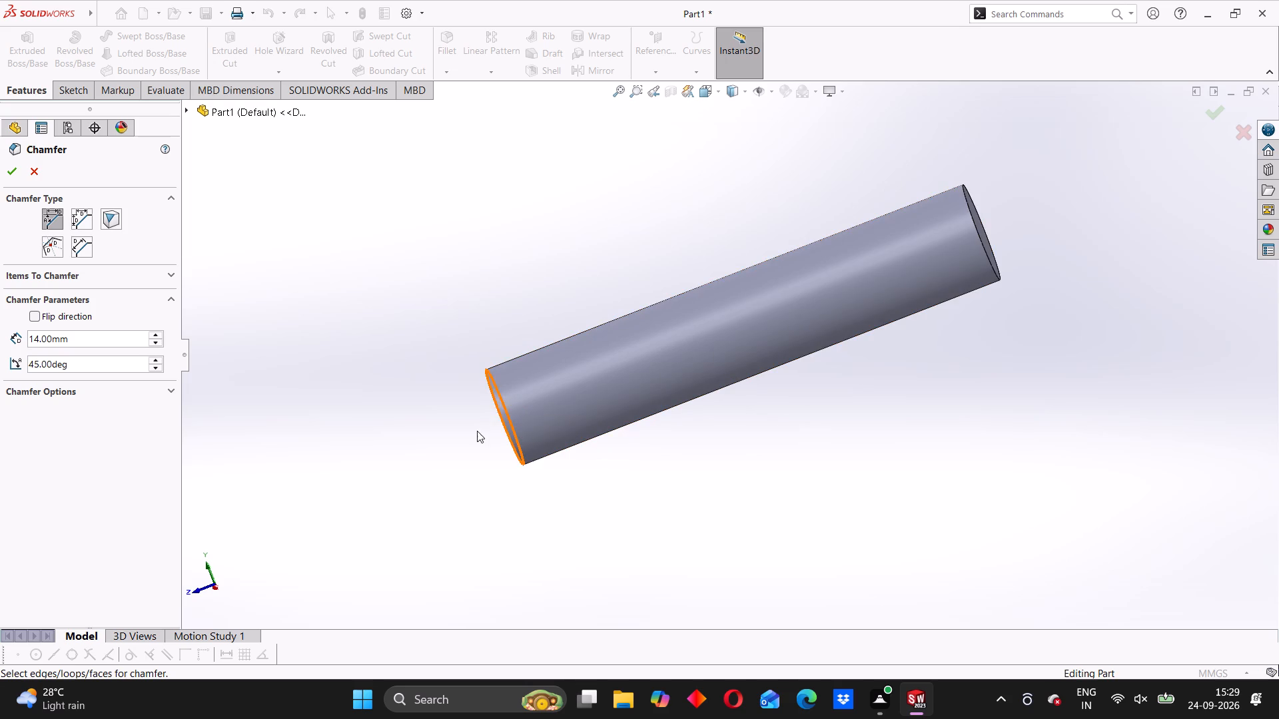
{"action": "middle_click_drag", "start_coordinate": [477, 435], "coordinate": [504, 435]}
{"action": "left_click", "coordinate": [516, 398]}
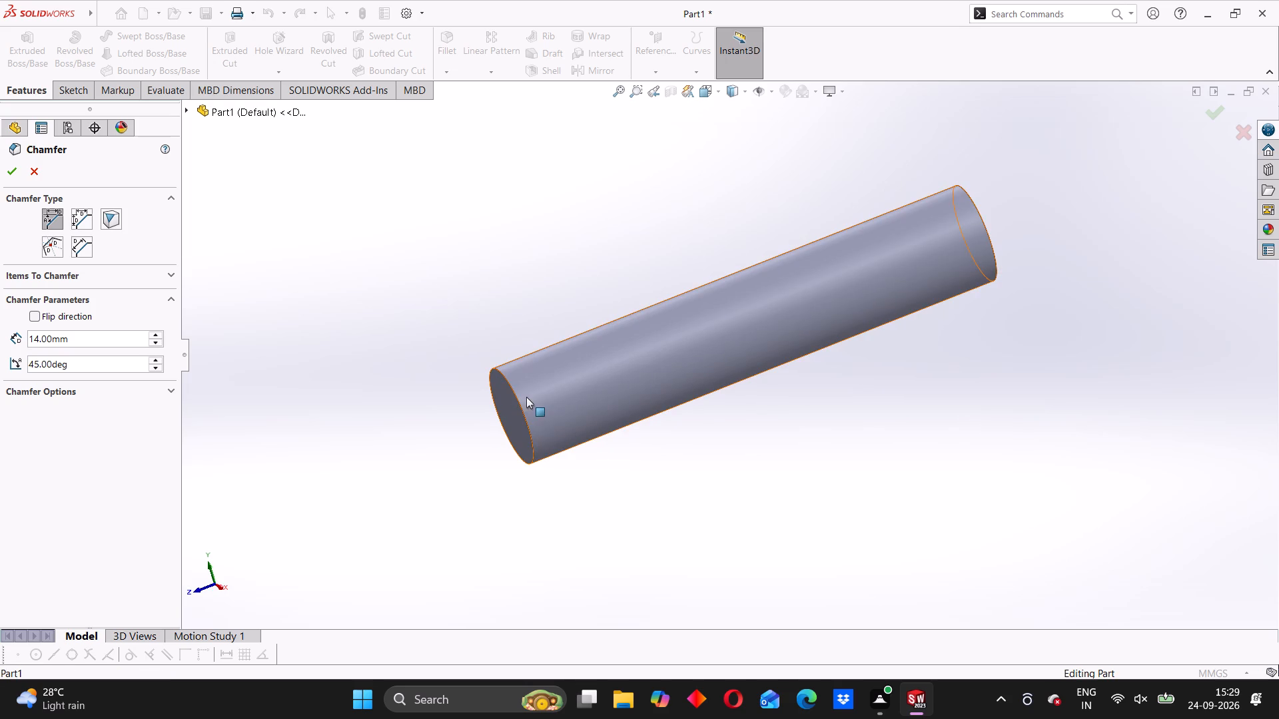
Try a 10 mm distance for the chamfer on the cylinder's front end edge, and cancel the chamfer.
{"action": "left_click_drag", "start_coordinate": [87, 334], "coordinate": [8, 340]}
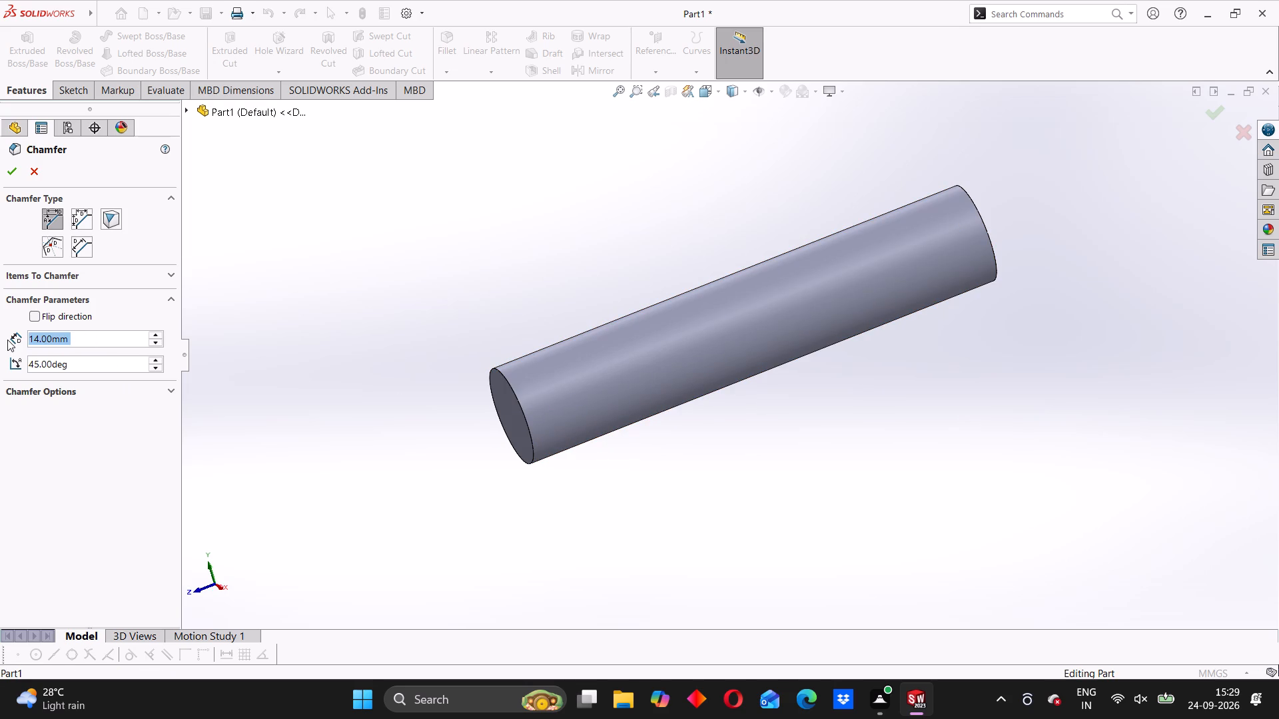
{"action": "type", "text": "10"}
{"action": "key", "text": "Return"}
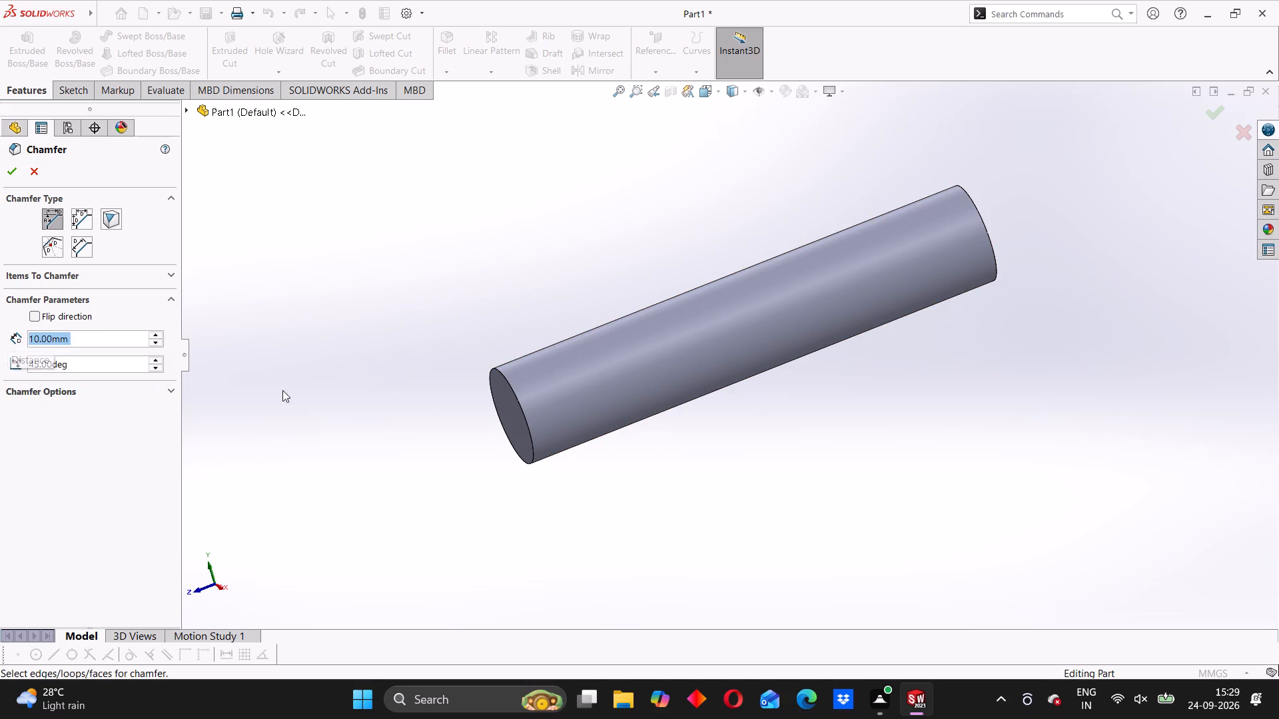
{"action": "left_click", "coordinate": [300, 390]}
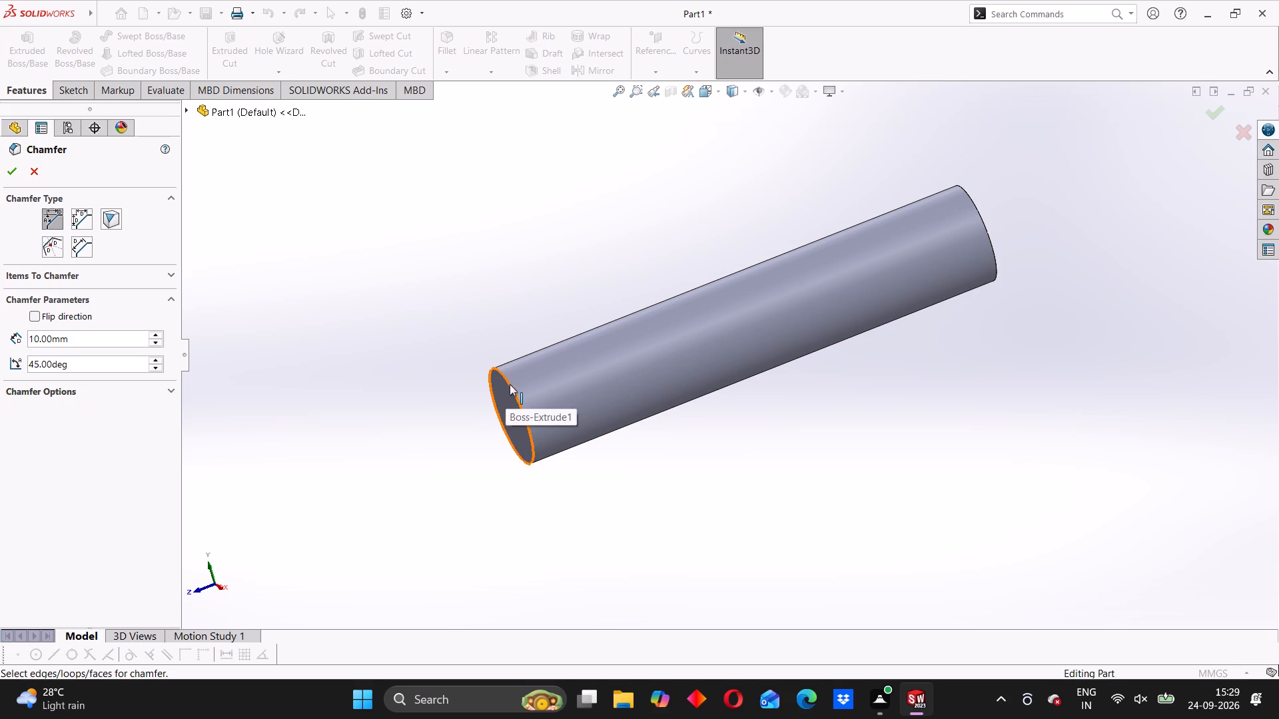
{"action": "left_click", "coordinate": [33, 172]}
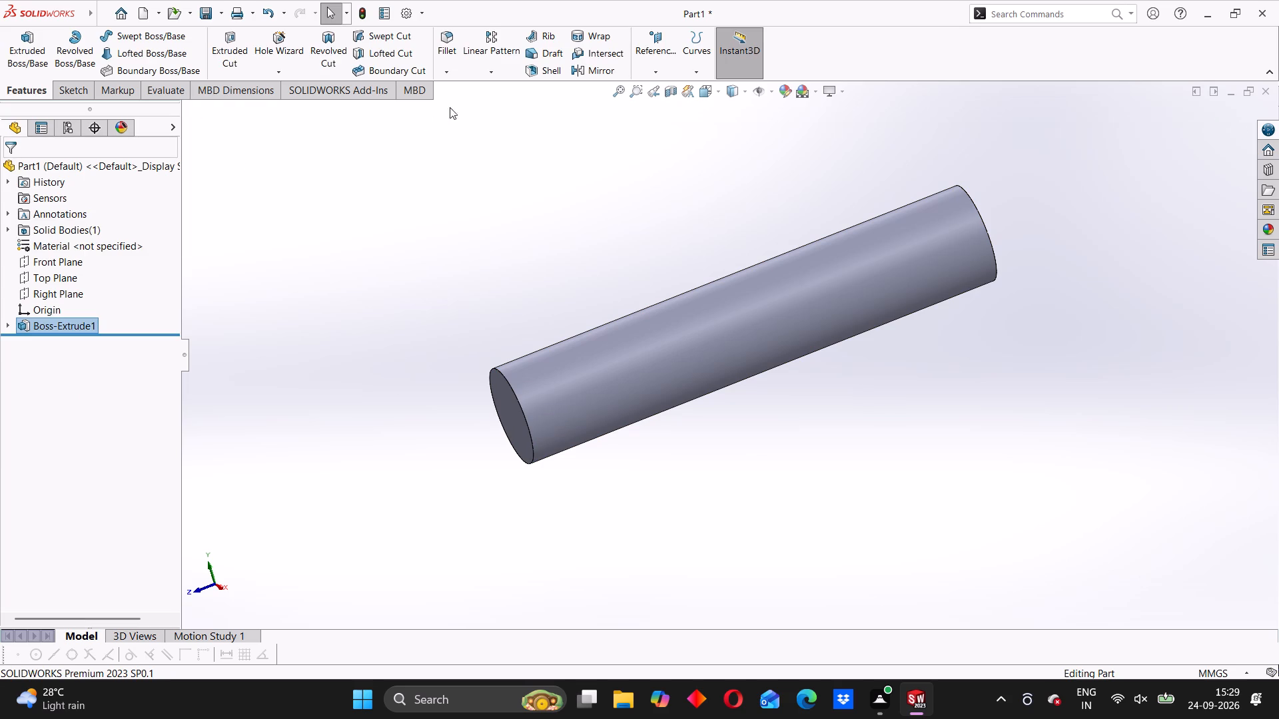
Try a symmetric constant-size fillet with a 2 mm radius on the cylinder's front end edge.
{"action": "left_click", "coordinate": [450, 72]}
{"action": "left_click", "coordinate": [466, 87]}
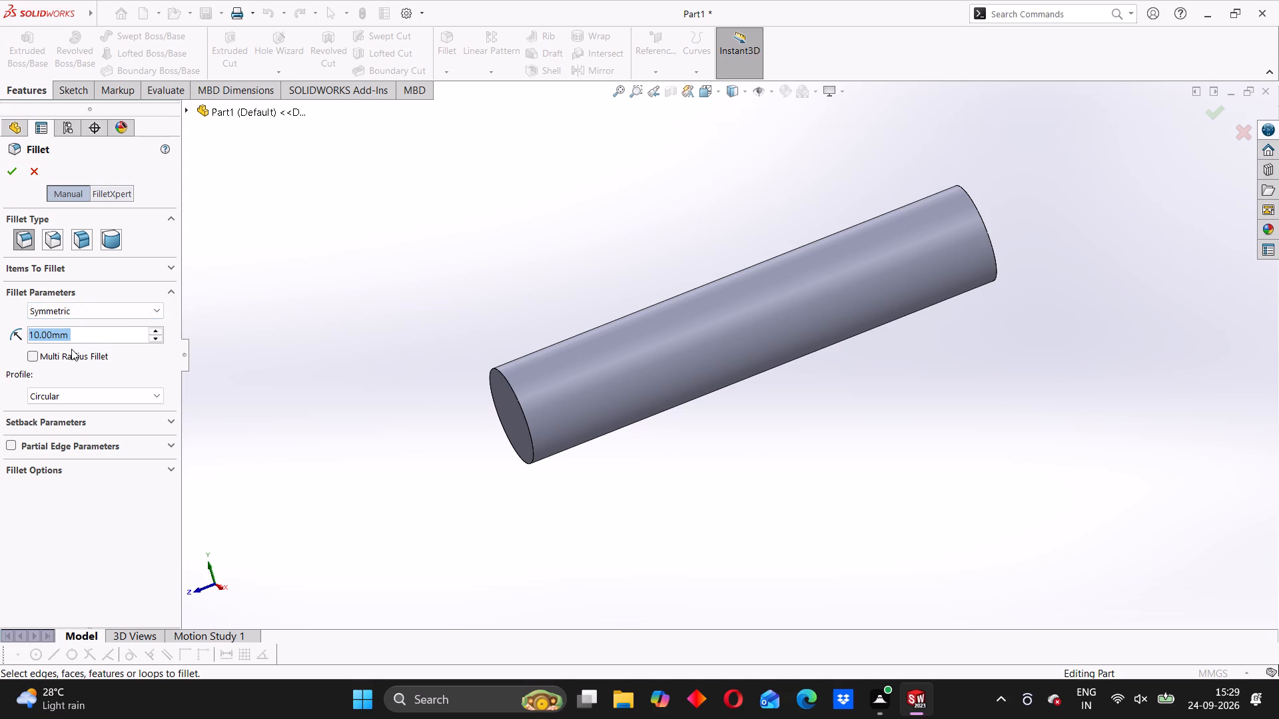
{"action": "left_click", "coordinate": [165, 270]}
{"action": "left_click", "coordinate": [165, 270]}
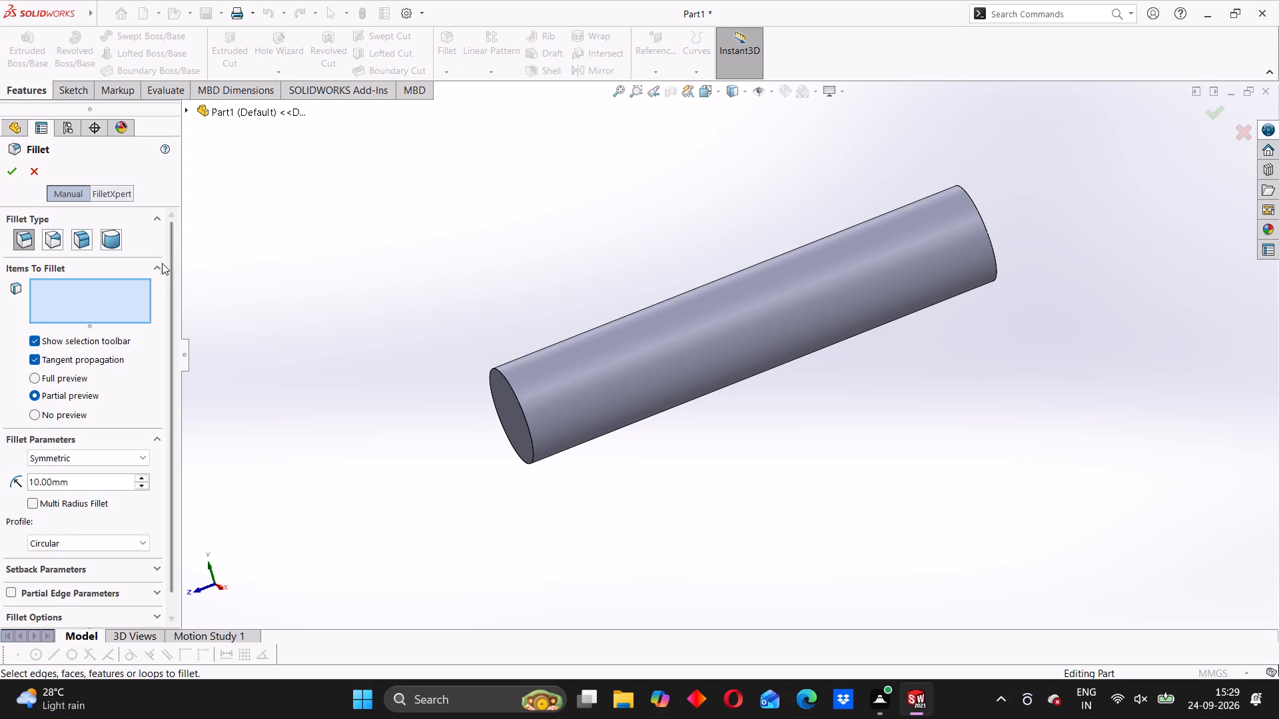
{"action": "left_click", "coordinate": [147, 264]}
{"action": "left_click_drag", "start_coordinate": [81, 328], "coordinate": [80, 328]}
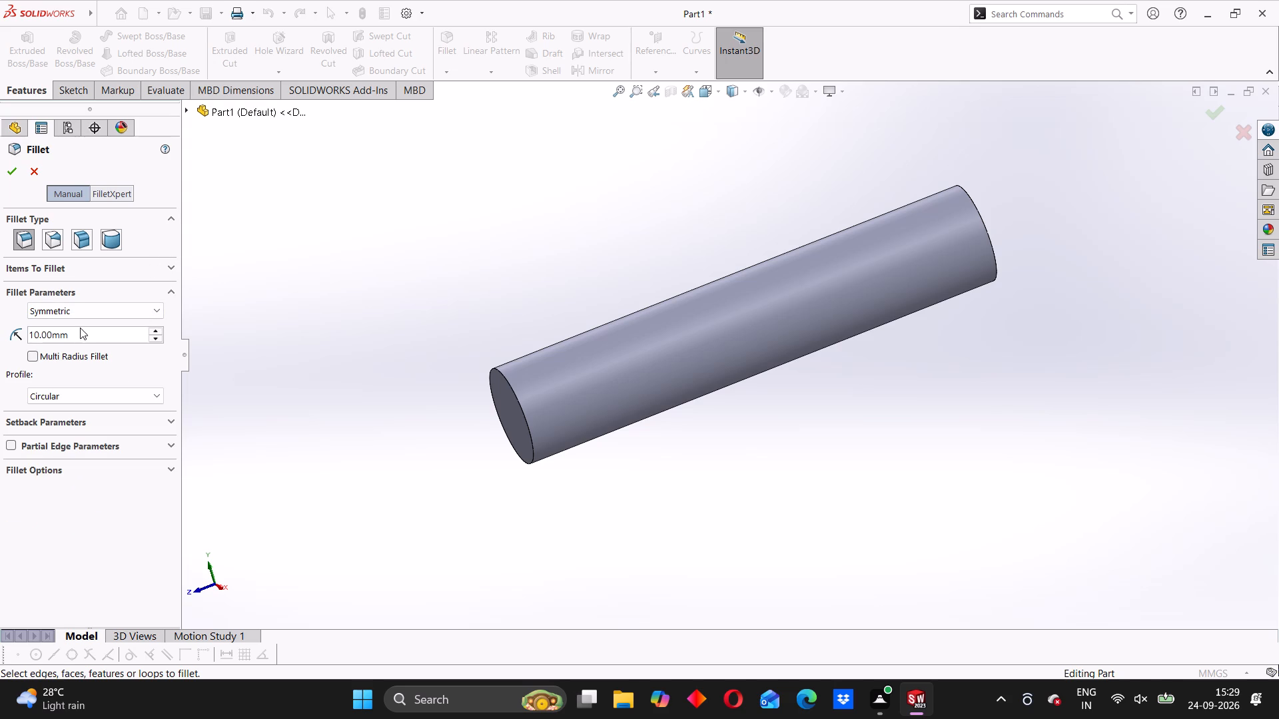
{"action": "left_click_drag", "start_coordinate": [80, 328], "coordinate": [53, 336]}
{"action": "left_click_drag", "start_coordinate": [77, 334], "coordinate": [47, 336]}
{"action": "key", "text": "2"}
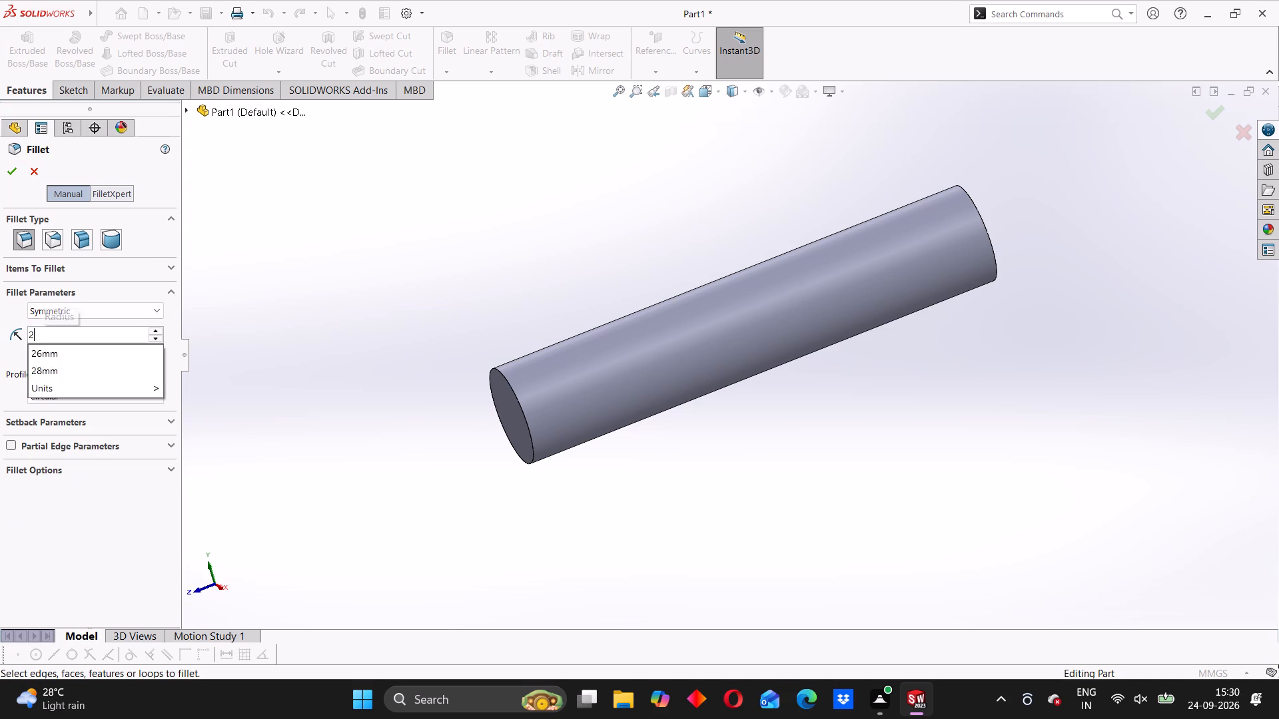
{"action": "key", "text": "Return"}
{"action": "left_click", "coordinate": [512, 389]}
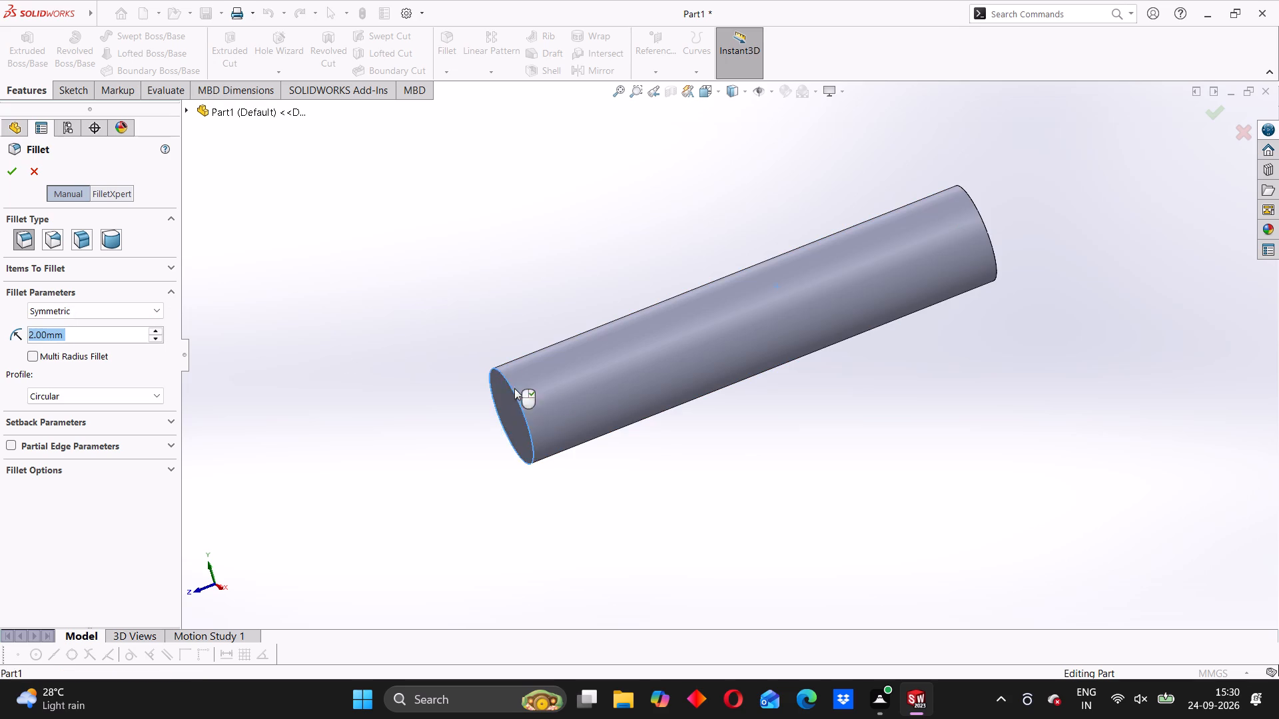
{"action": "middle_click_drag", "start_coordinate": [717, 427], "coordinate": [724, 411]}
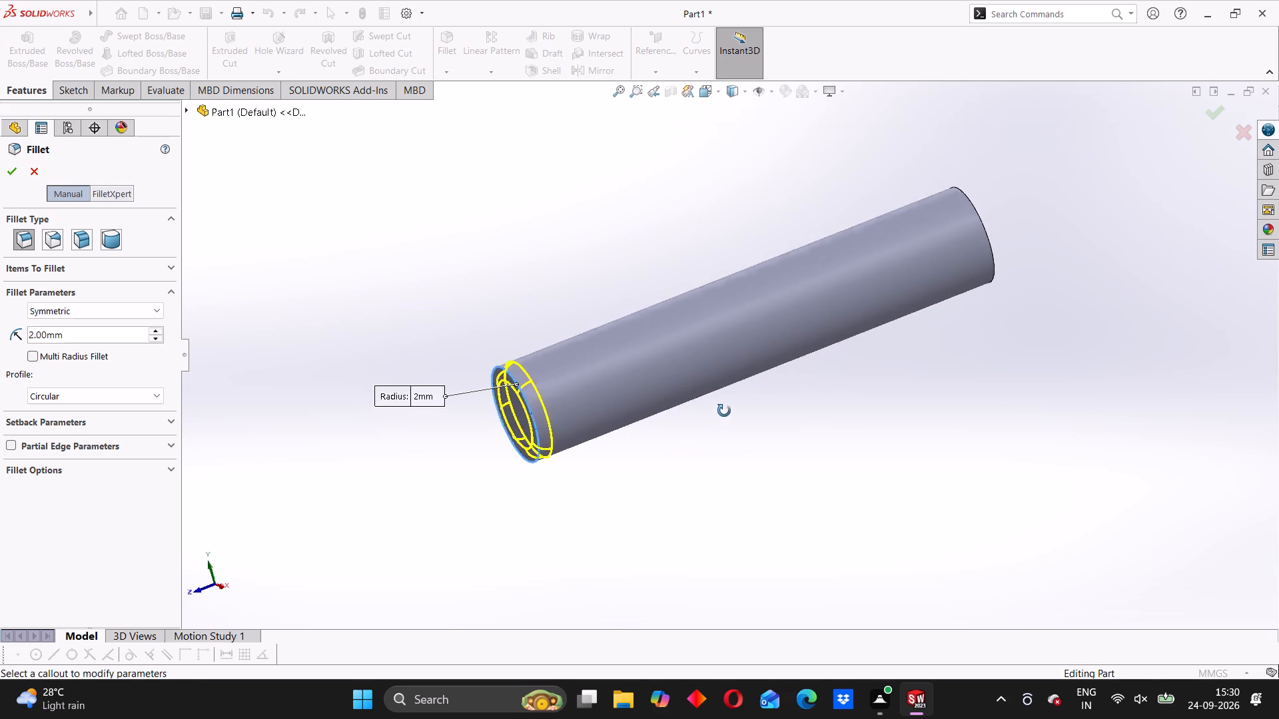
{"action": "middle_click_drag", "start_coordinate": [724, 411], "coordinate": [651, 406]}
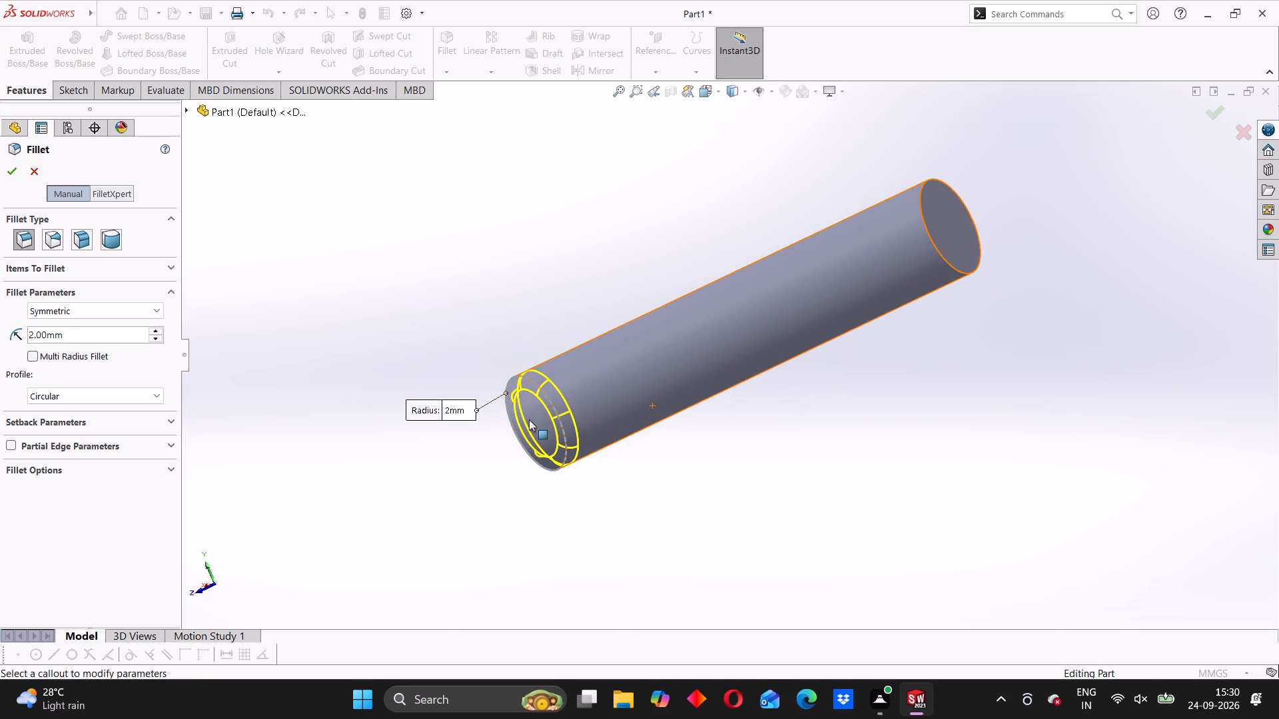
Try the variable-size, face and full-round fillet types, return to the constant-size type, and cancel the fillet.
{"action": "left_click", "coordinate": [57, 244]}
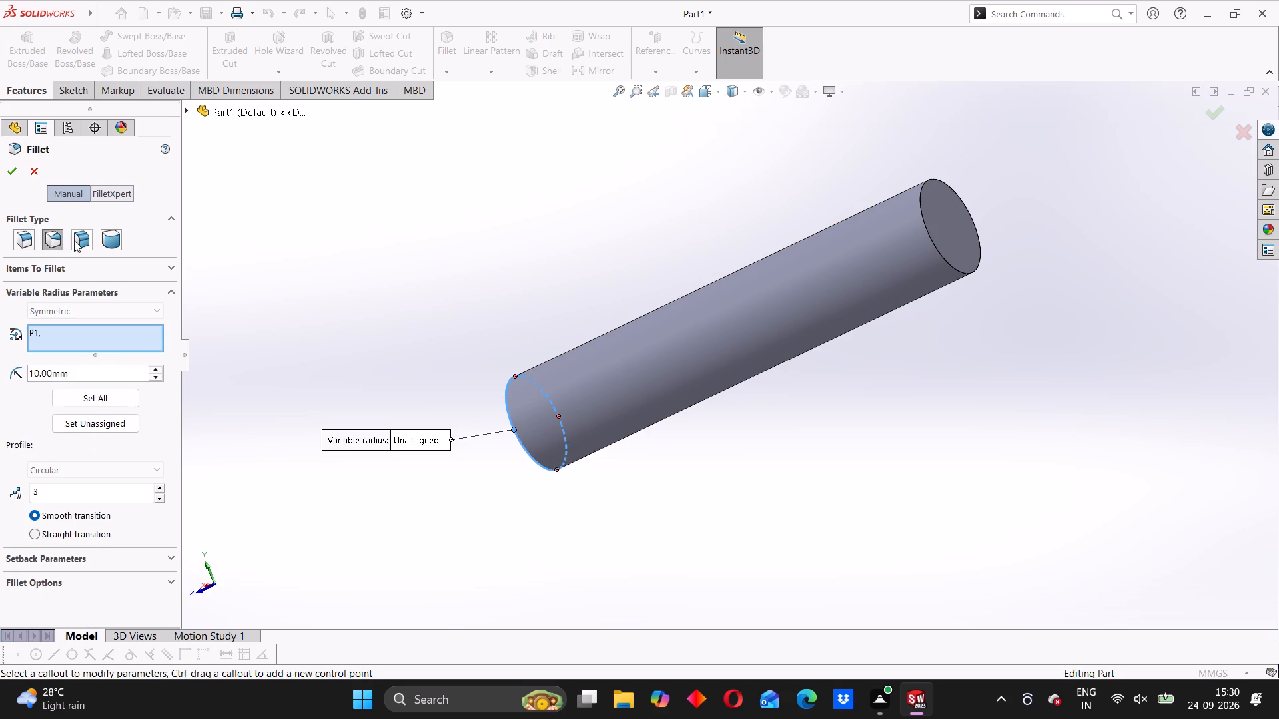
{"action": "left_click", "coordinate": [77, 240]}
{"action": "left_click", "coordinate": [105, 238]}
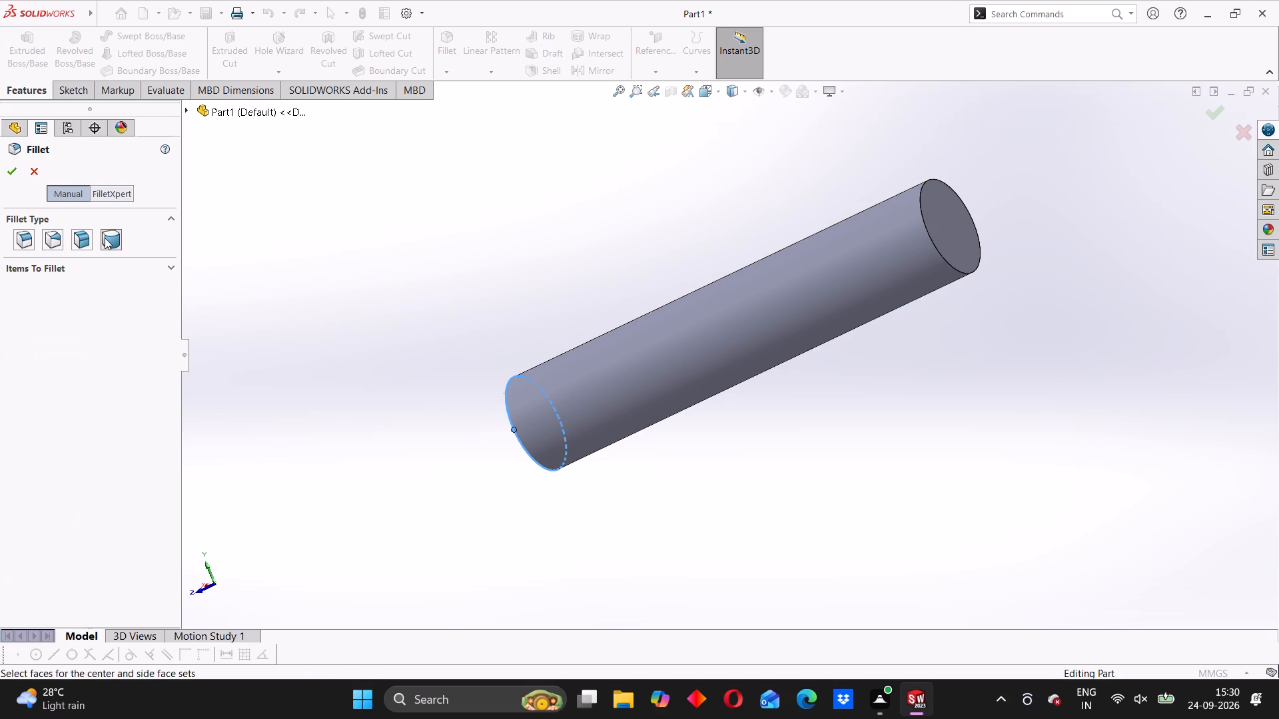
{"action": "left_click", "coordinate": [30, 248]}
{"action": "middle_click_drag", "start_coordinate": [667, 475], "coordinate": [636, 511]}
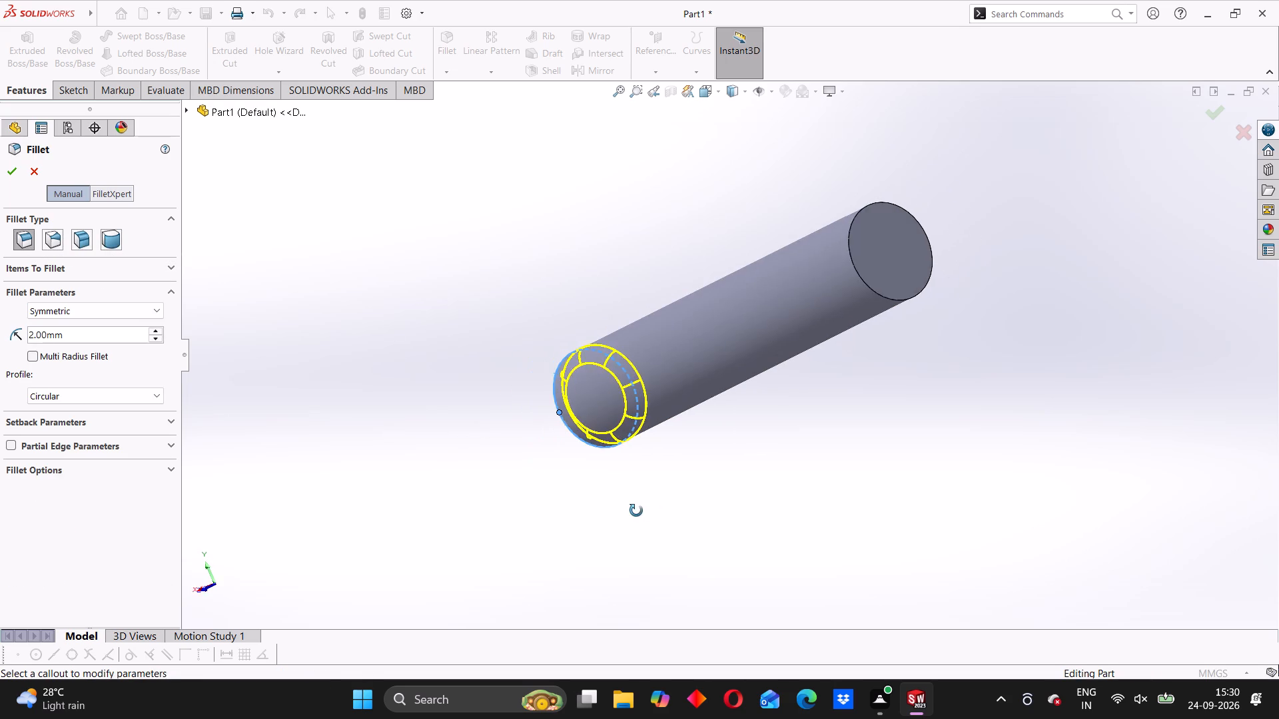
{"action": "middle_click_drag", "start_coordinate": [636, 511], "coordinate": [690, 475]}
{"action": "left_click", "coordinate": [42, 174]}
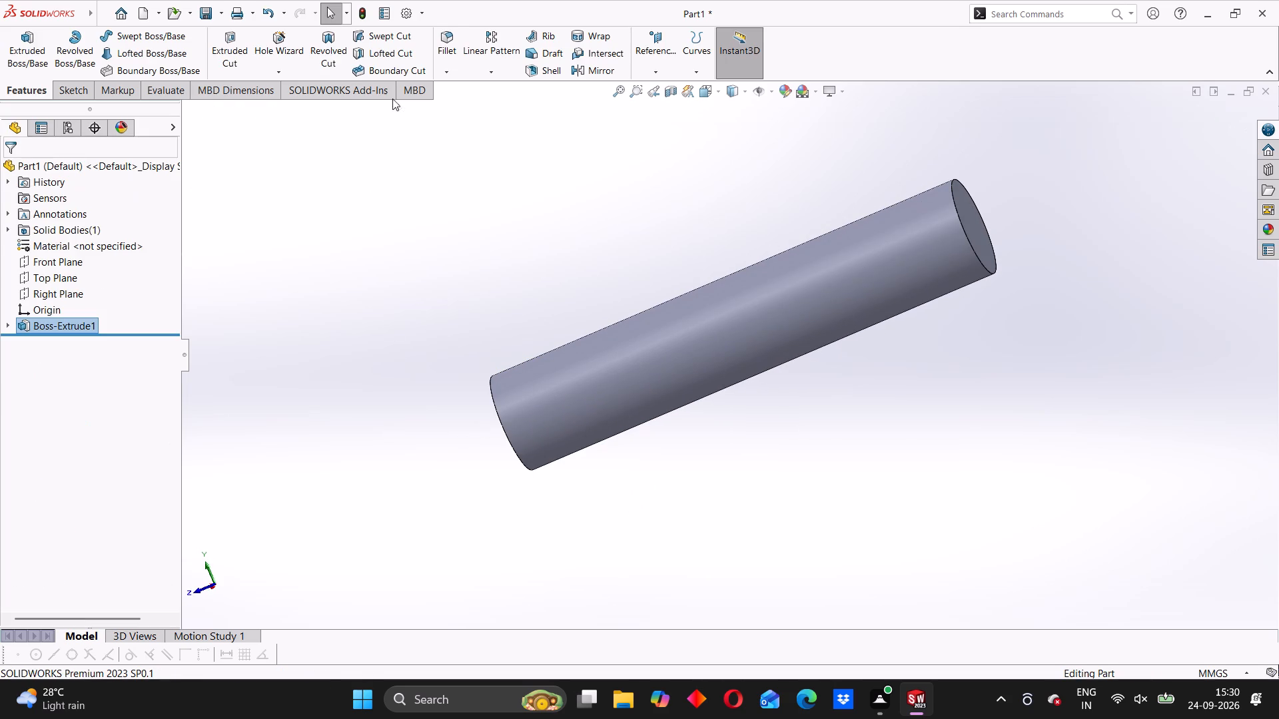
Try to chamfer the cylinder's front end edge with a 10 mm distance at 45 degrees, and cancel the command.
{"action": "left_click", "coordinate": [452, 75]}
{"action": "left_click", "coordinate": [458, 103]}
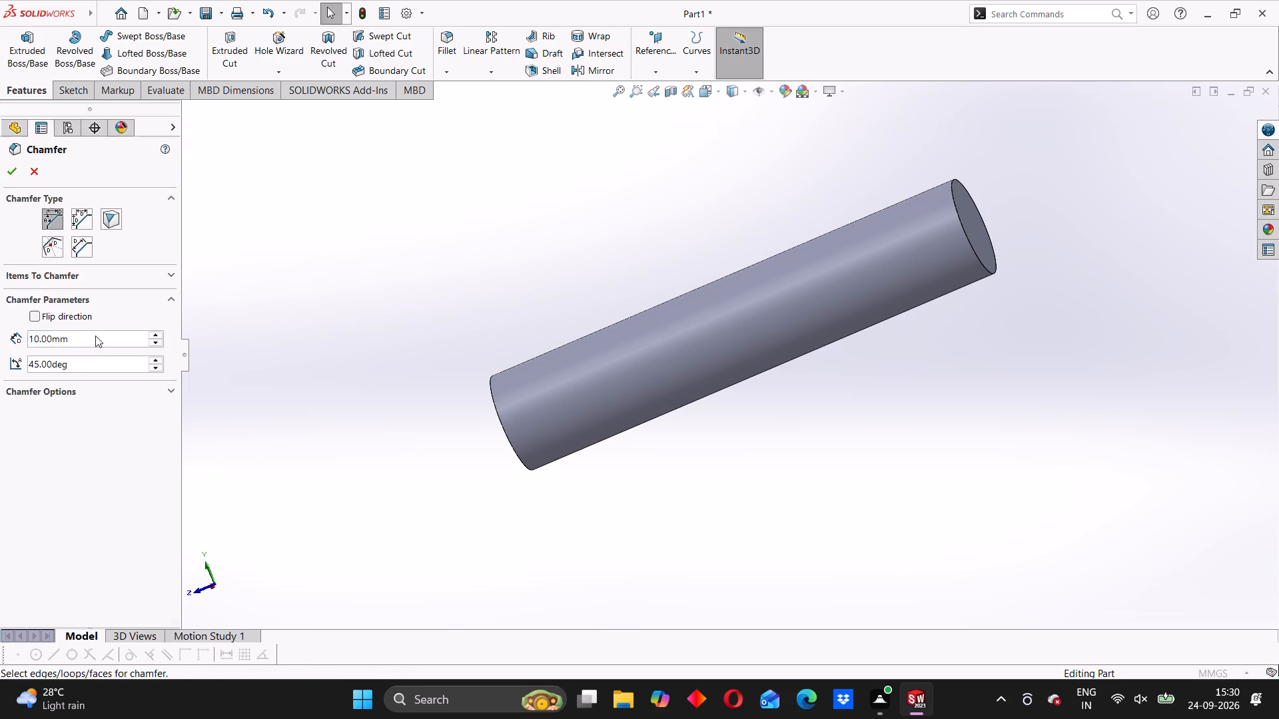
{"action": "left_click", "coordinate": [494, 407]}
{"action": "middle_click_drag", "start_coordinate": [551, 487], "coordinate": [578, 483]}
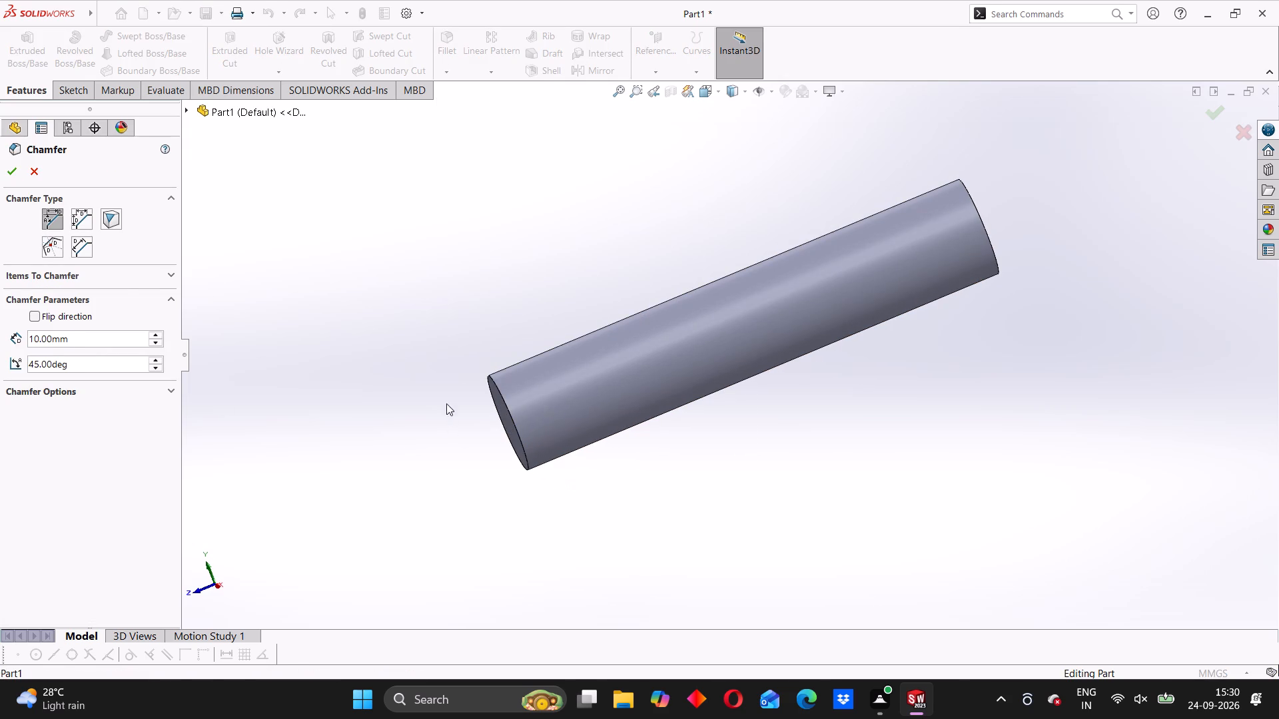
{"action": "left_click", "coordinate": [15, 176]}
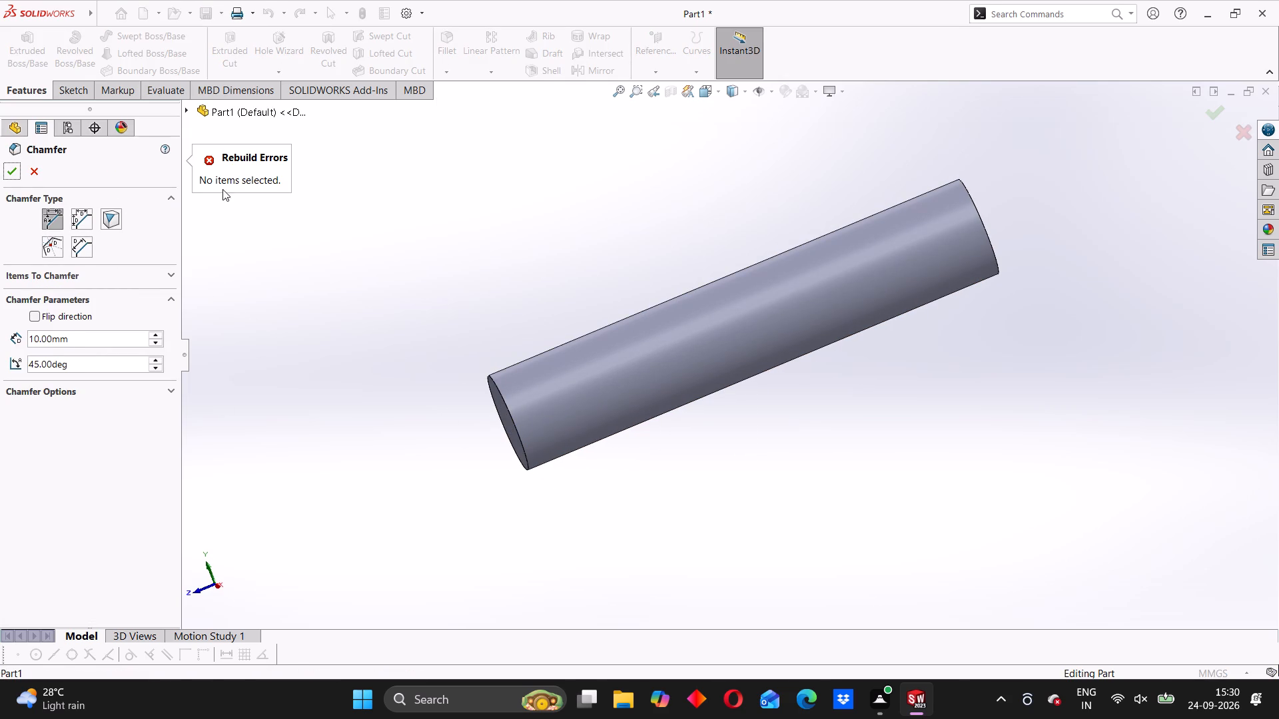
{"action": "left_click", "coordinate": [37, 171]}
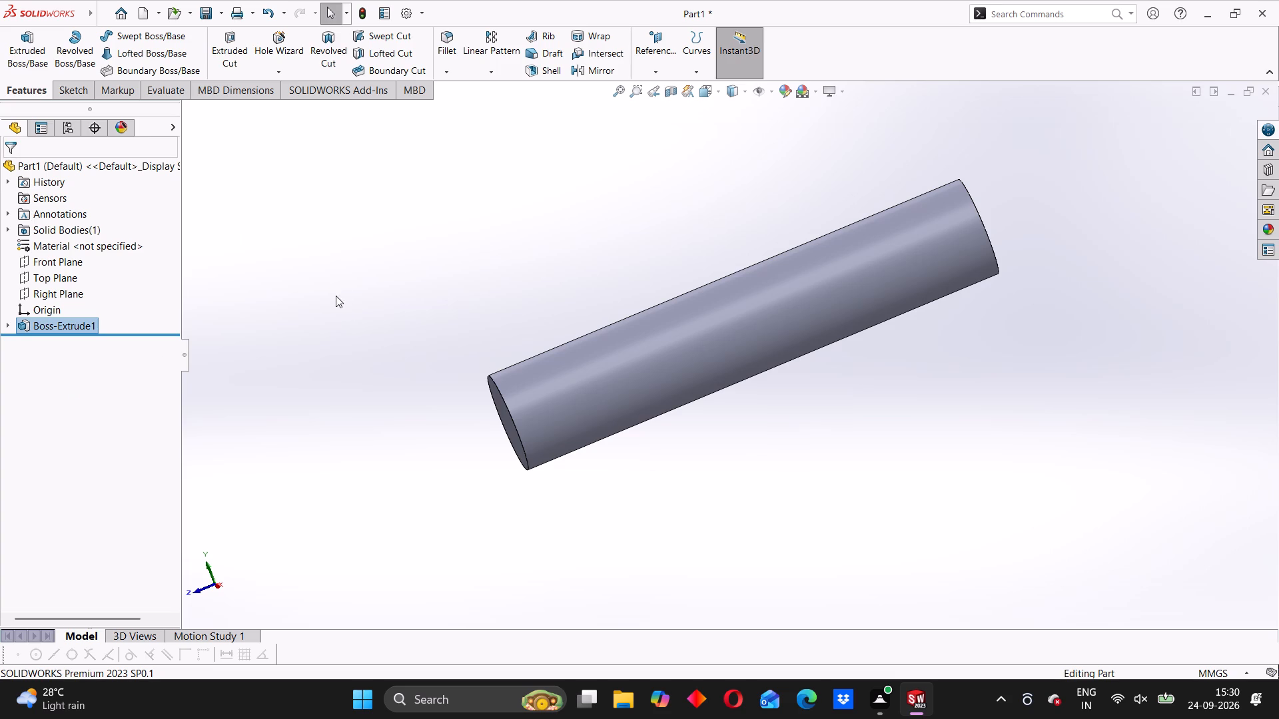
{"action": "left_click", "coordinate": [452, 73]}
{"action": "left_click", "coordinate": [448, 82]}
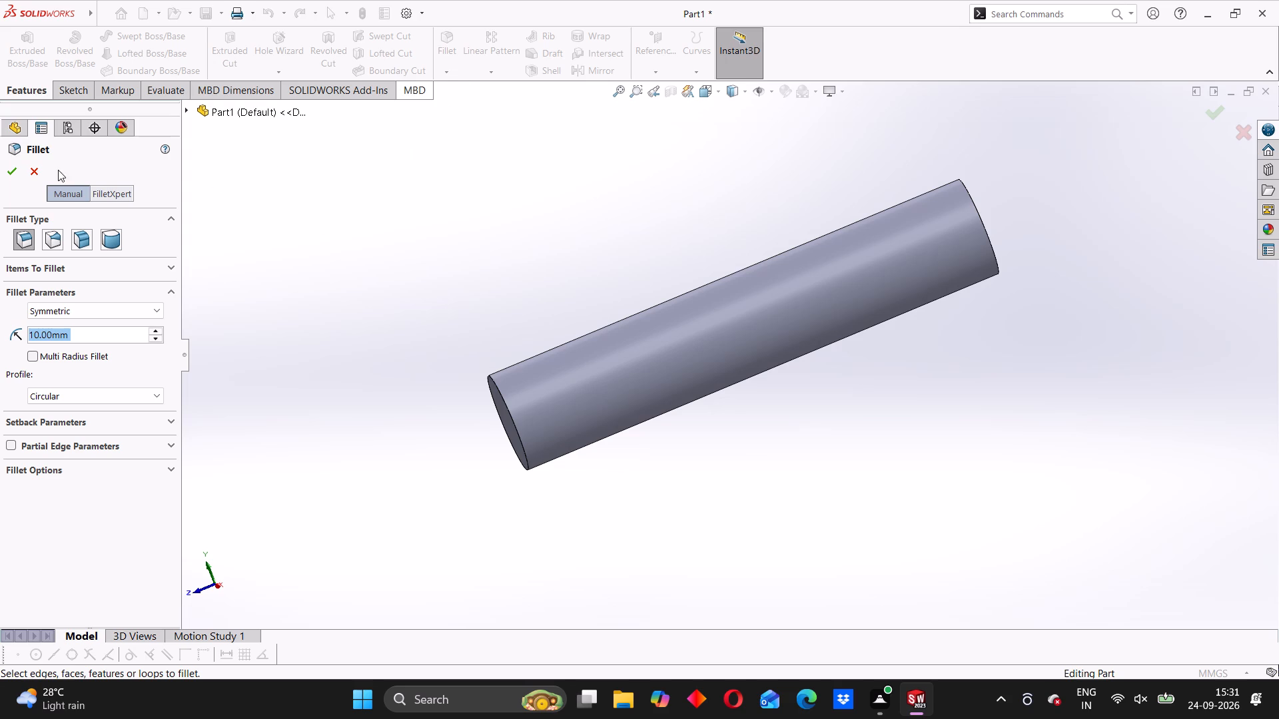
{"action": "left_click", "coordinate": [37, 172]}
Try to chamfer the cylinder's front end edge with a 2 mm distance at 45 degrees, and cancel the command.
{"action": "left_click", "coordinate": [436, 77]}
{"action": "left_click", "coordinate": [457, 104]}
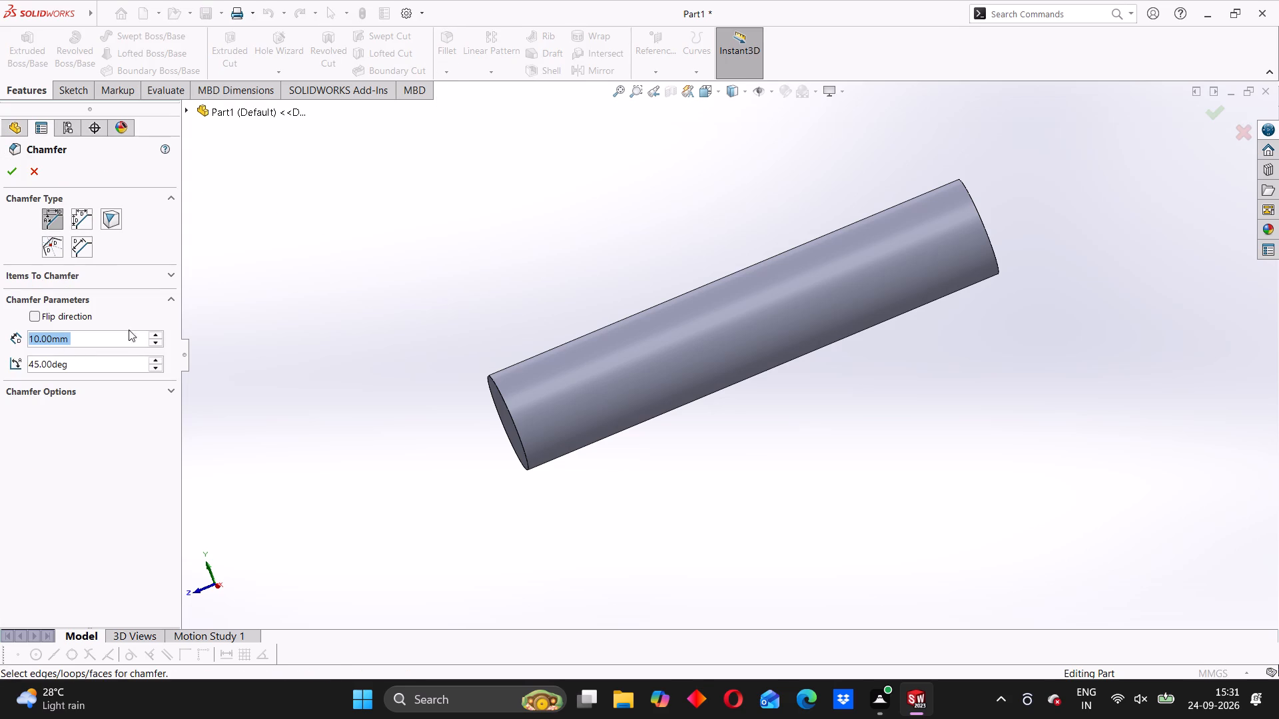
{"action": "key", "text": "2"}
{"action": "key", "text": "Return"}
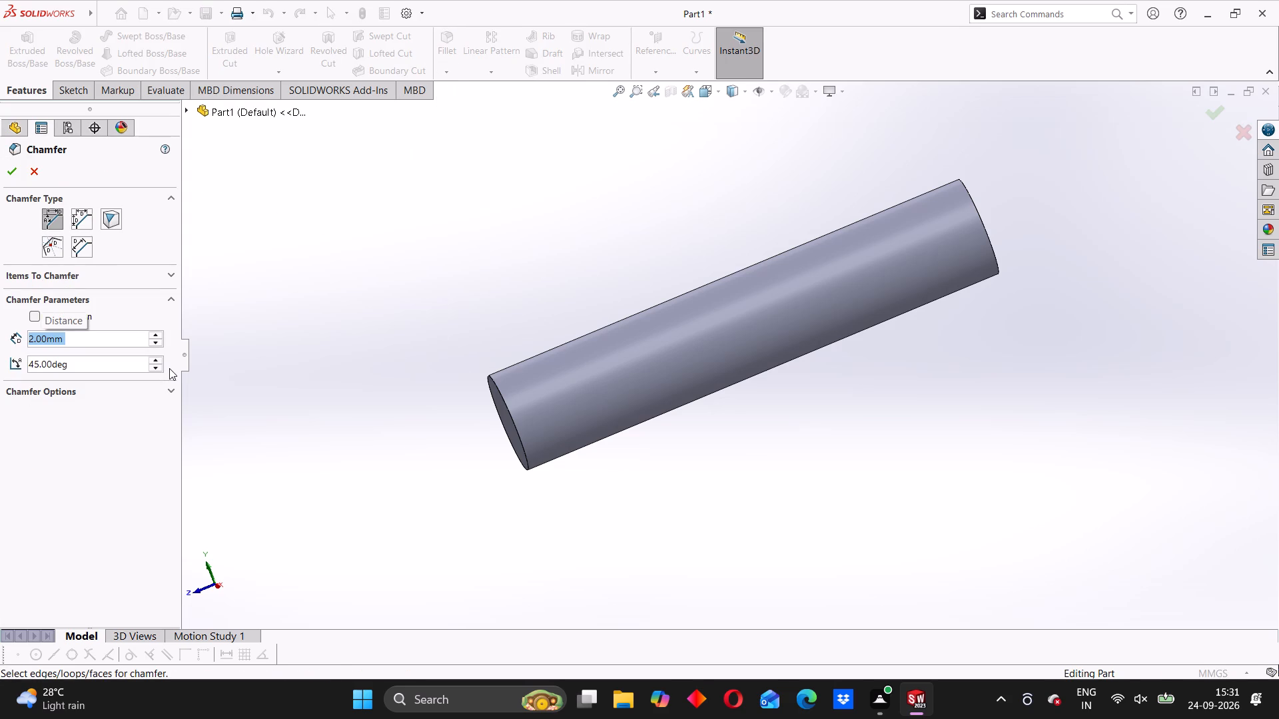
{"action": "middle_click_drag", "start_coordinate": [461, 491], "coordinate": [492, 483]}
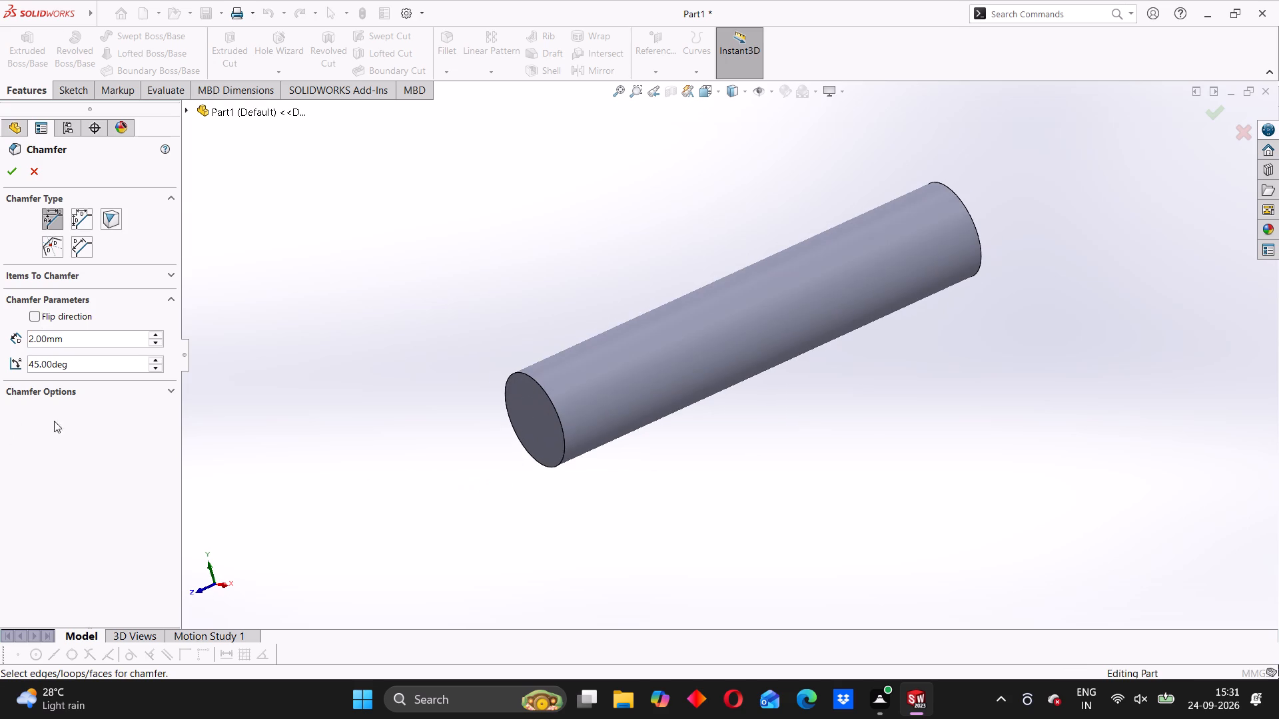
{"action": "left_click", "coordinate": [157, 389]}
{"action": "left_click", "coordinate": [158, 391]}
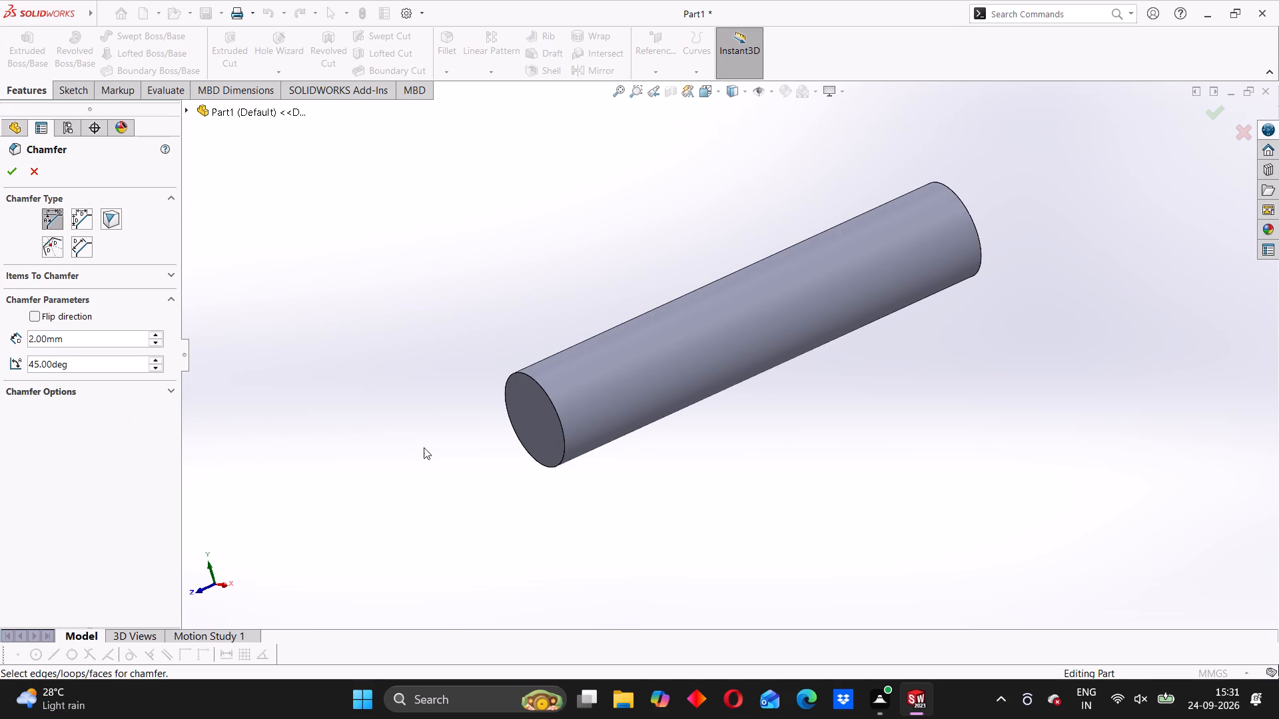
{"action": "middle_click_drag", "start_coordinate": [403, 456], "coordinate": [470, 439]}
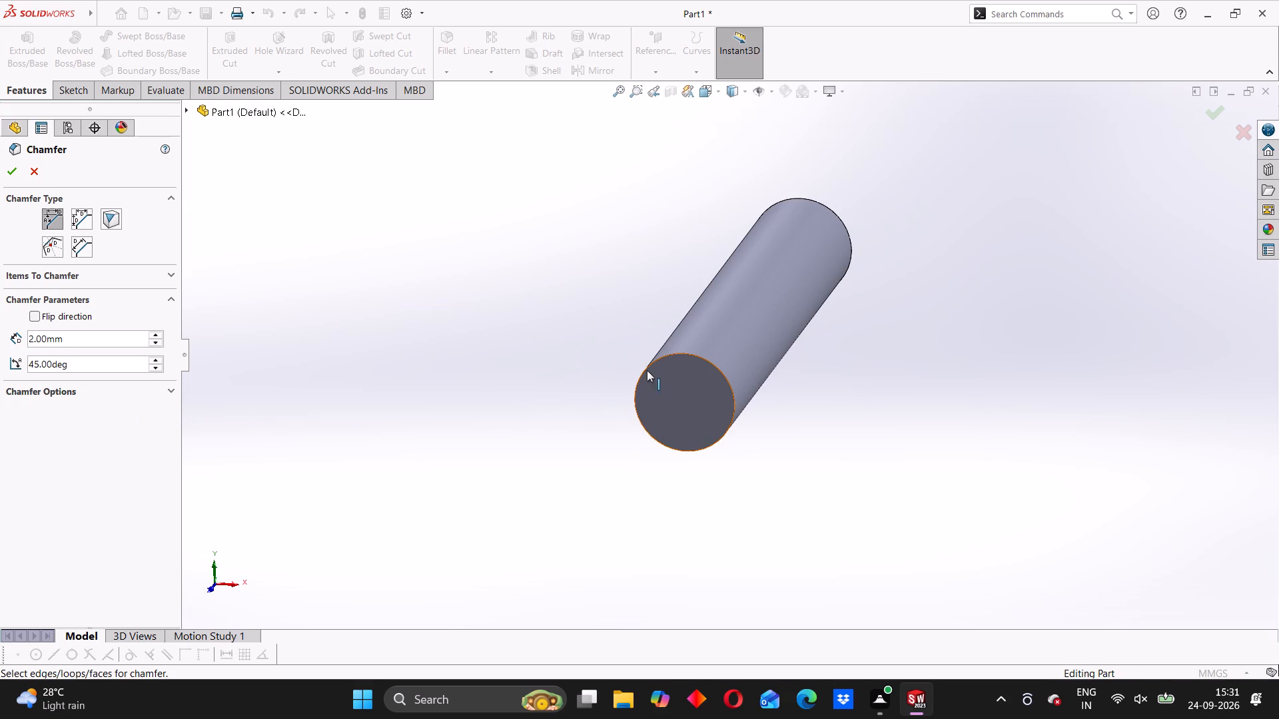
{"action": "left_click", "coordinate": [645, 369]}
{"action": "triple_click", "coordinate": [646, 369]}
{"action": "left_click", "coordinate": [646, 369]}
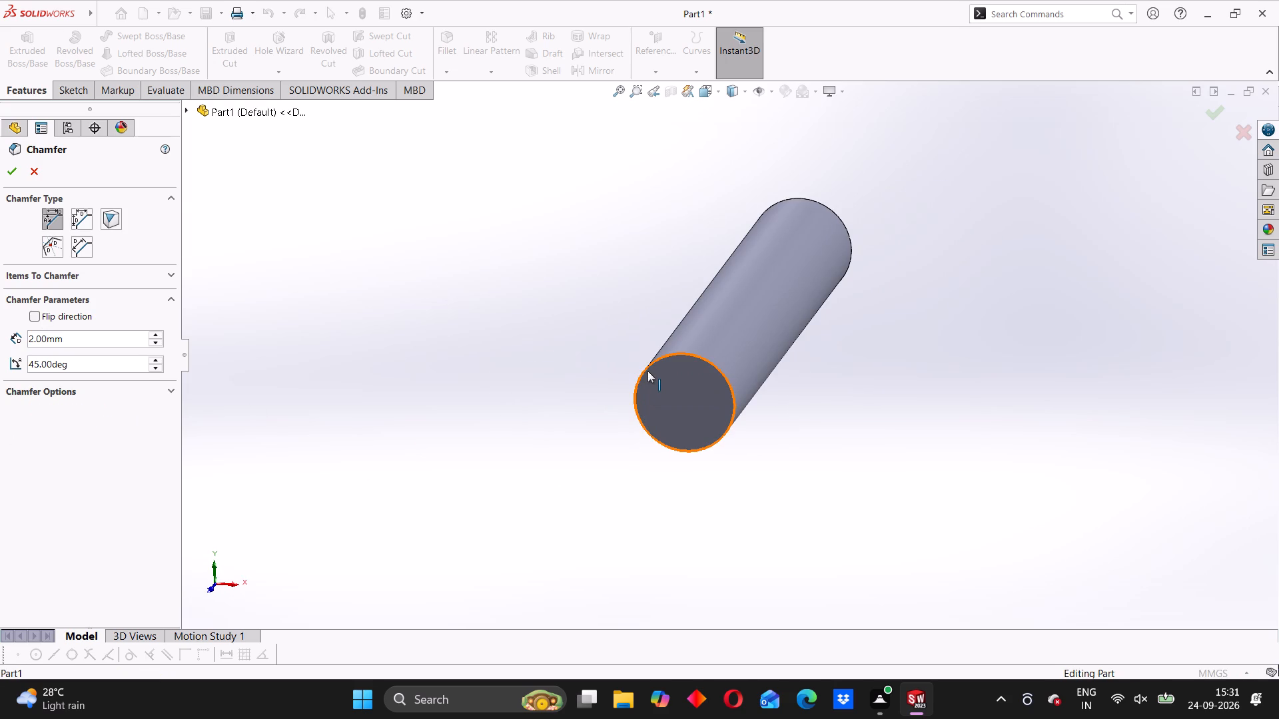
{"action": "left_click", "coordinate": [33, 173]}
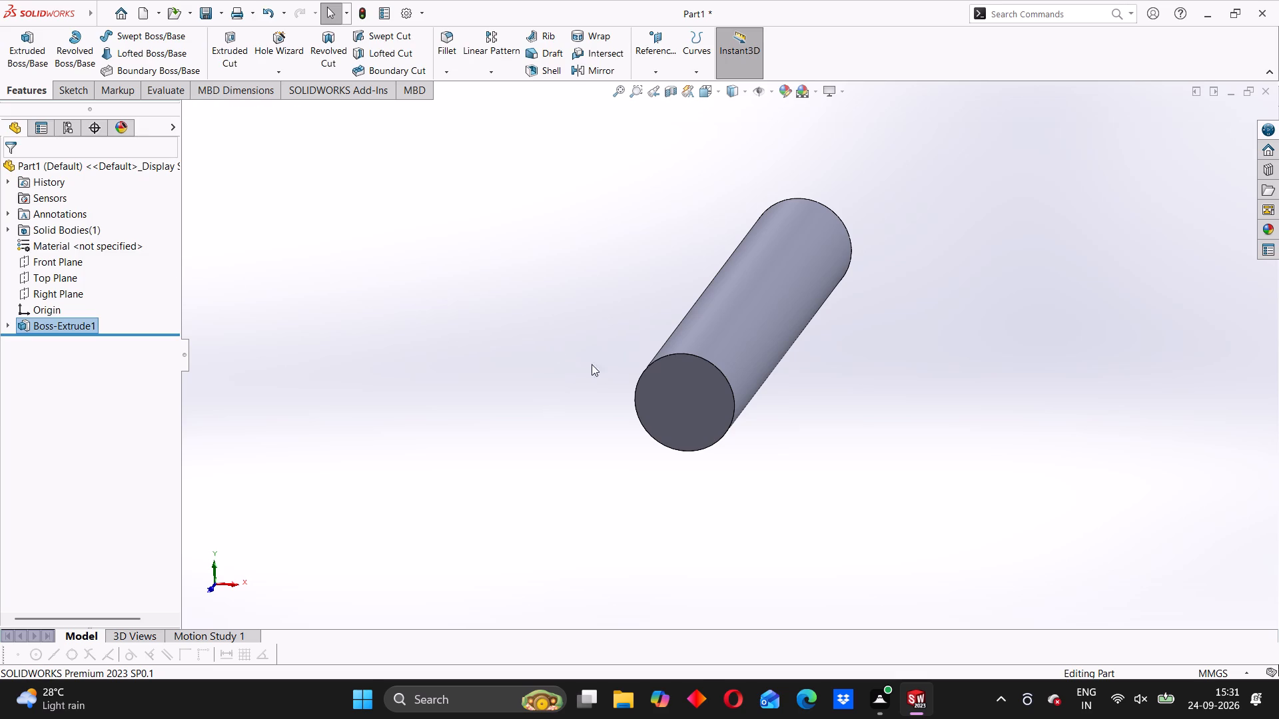
Preselect the cylinder's front circular edge and set up a chamfer on it with a 2 mm distance at 45 degrees.
{"action": "double_click", "coordinate": [640, 376]}
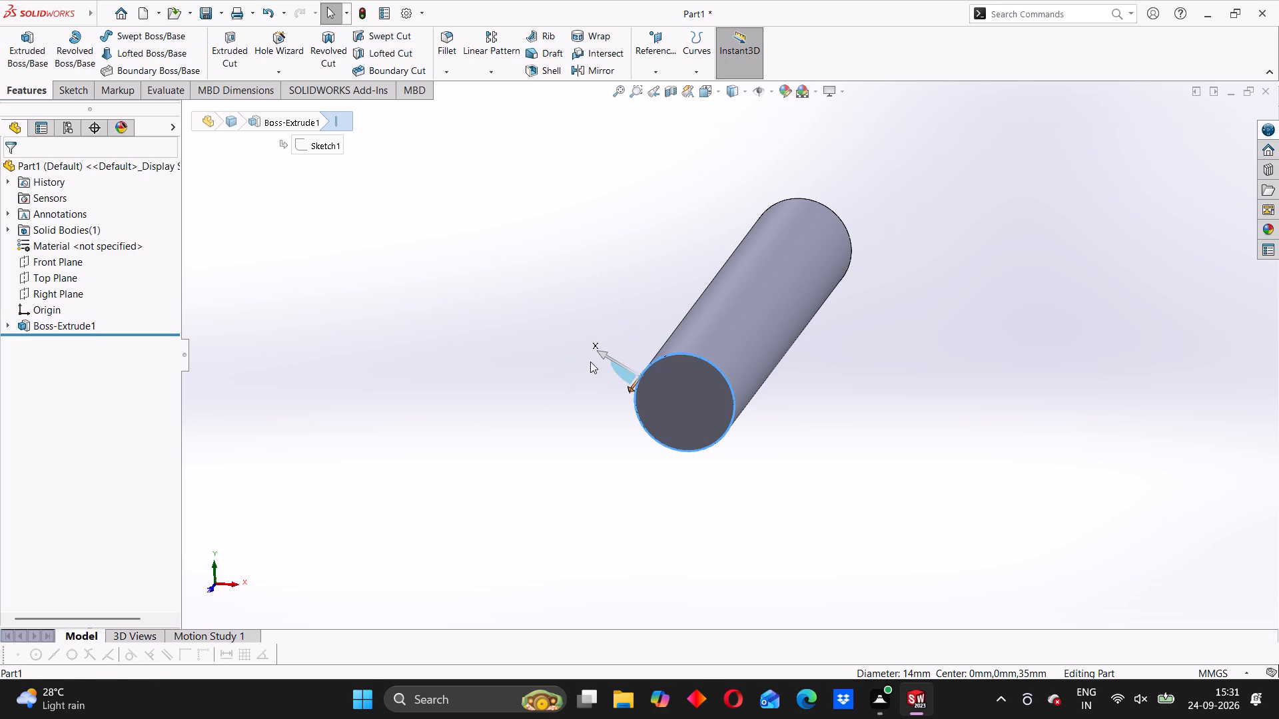
{"action": "left_click", "coordinate": [446, 77]}
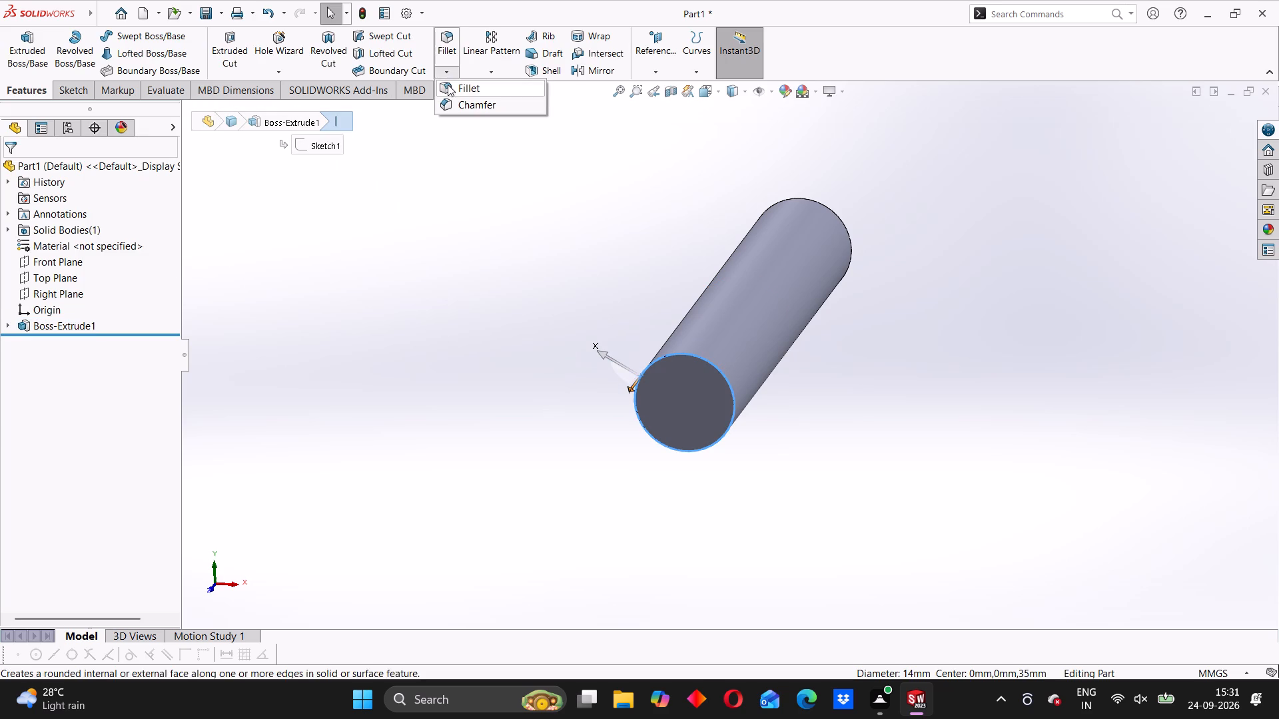
{"action": "left_click", "coordinate": [461, 103]}
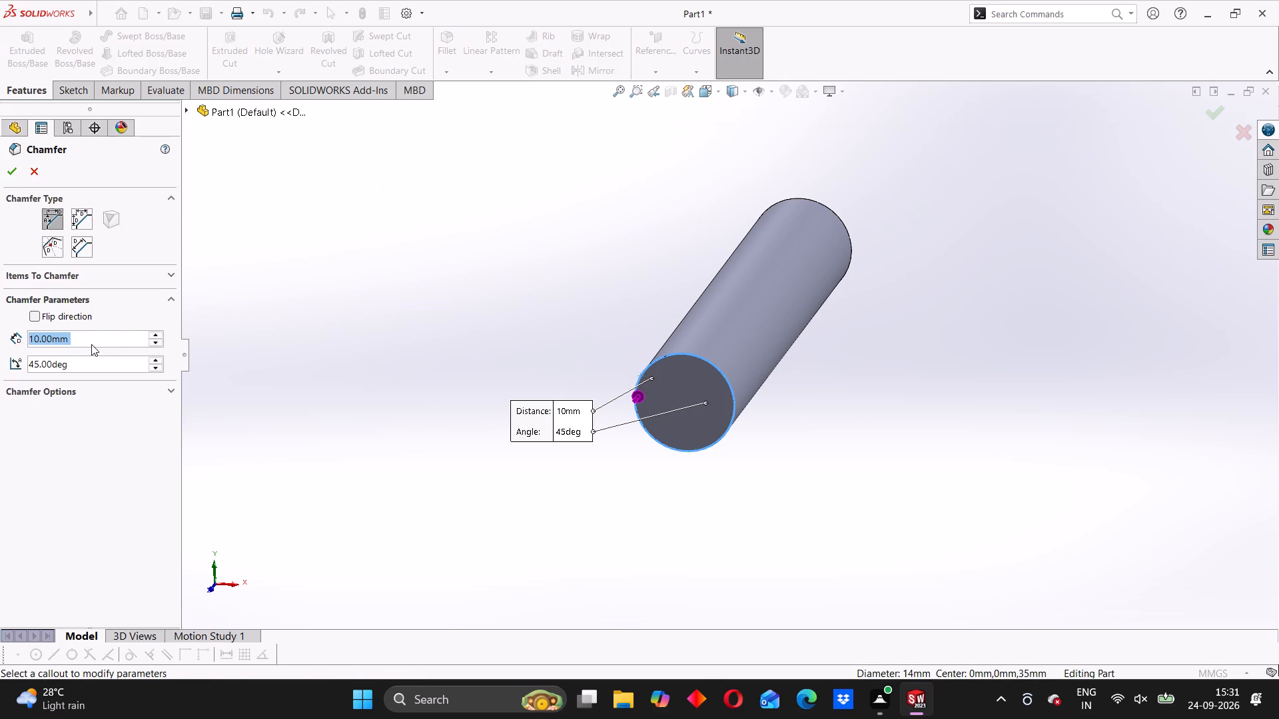
{"action": "key", "text": "2"}
{"action": "key", "text": "Return"}
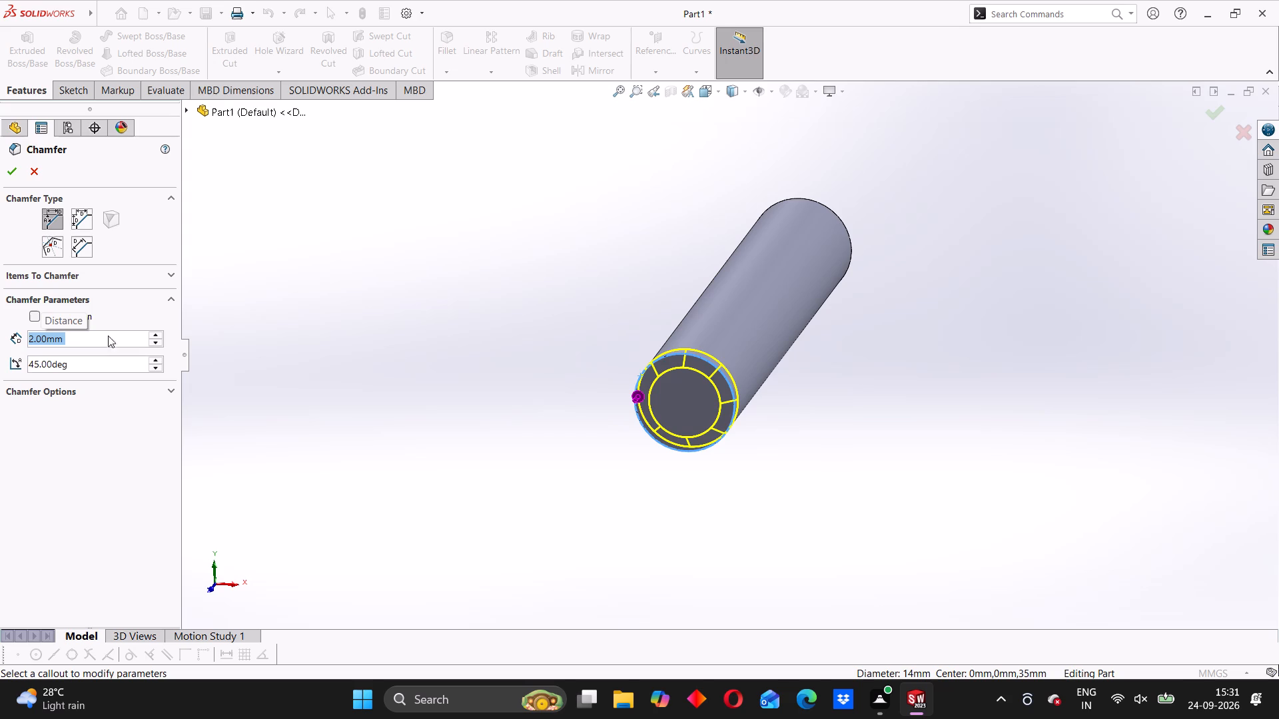
Try to add the cylinder's rear end edge to the chamfer, and apply the 2 mm by 45-degree chamfer on the front edge.
{"action": "middle_click_drag", "start_coordinate": [824, 270], "coordinate": [741, 341]}
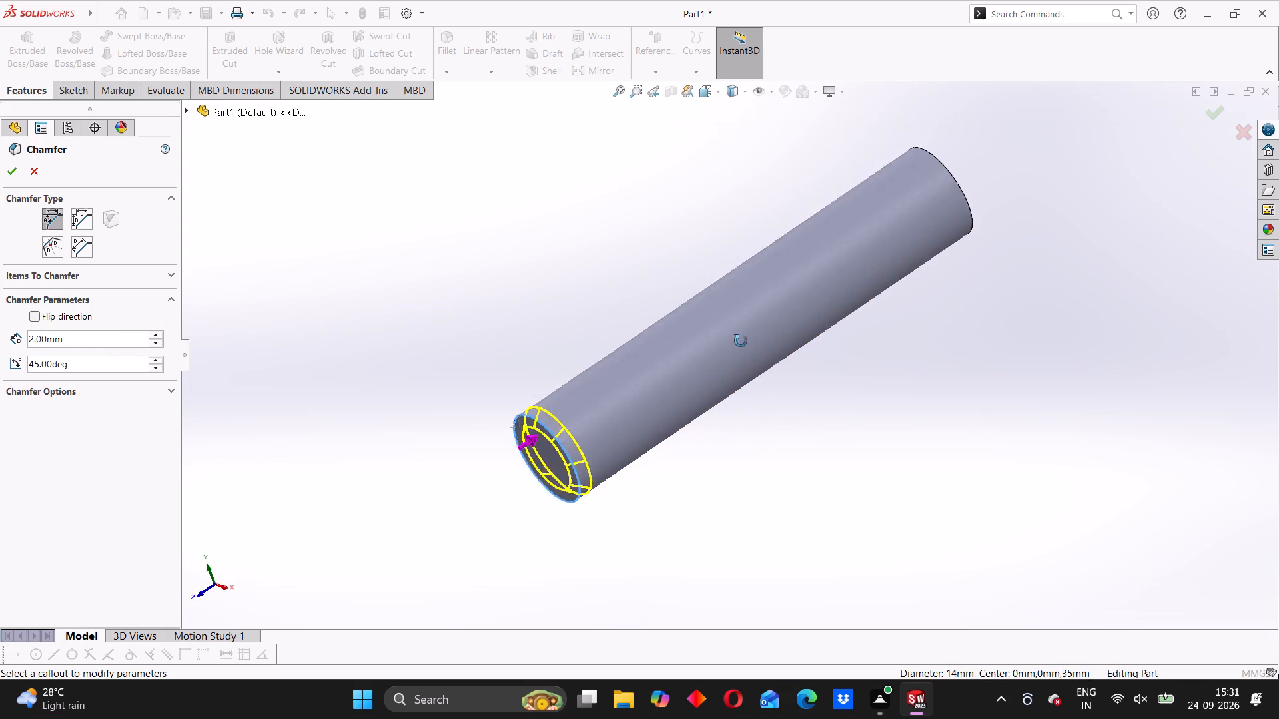
{"action": "middle_click_drag", "start_coordinate": [741, 341], "coordinate": [721, 349]}
{"action": "scroll", "coordinate": [792, 326], "scroll_direction": "up", "scroll_amount": 2}
{"action": "middle_click_drag", "start_coordinate": [858, 326], "coordinate": [795, 386]}
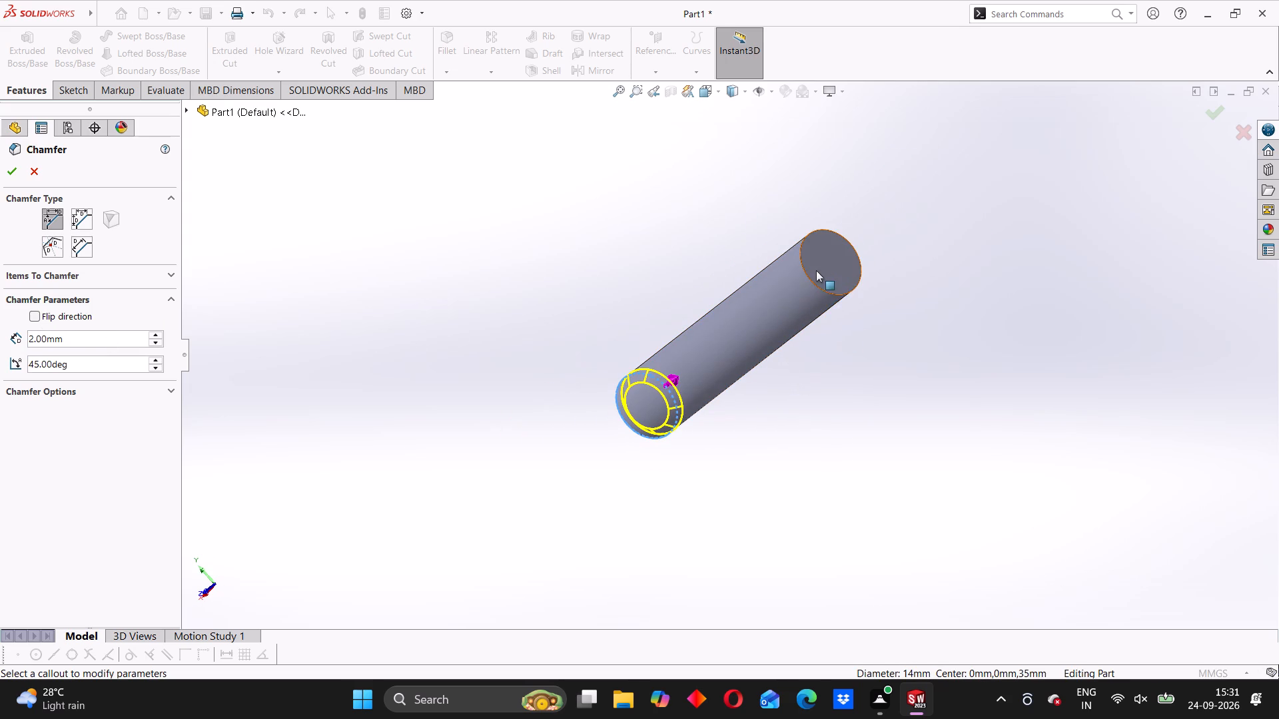
{"action": "double_click", "coordinate": [809, 277]}
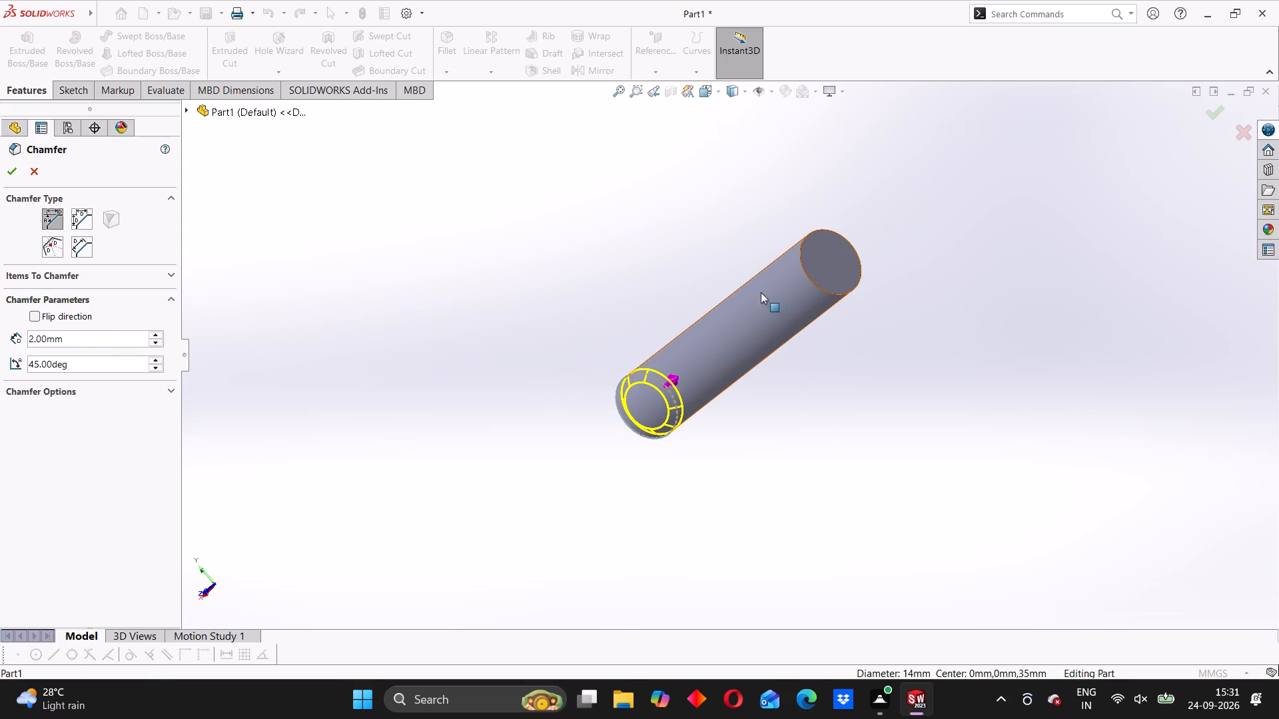
{"action": "left_click", "coordinate": [801, 267]}
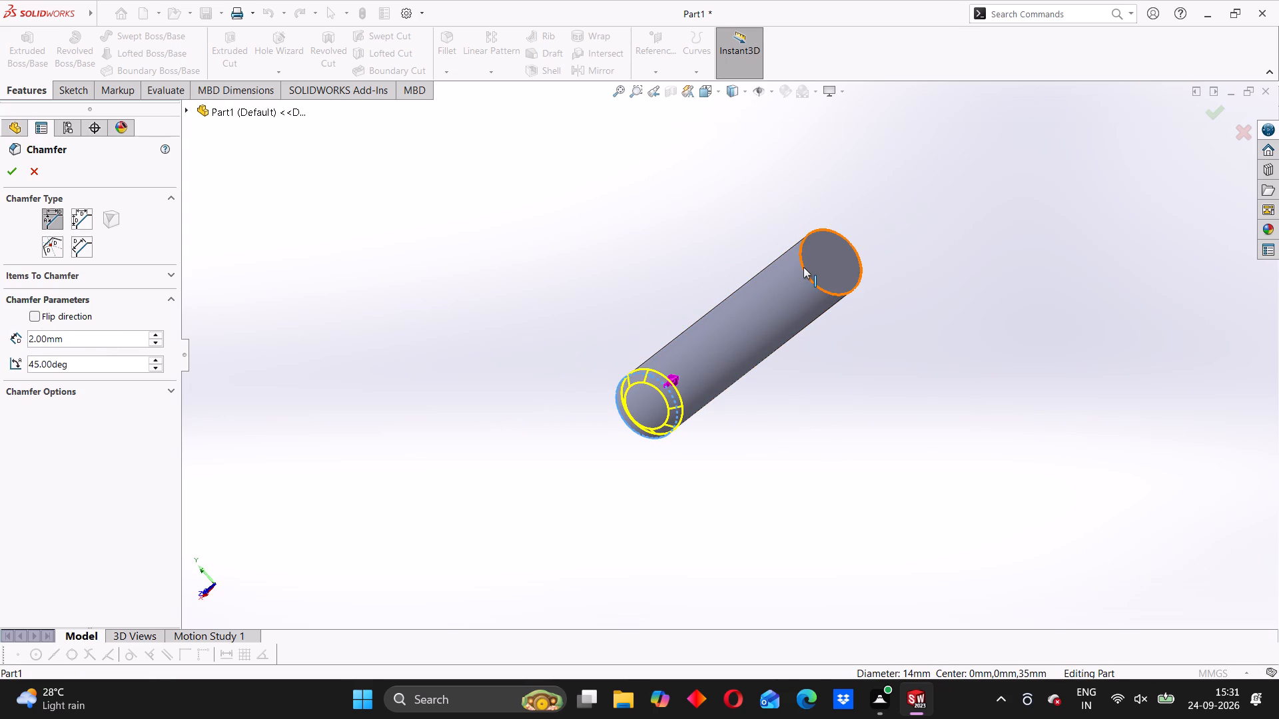
{"action": "left_click", "coordinate": [803, 267]}
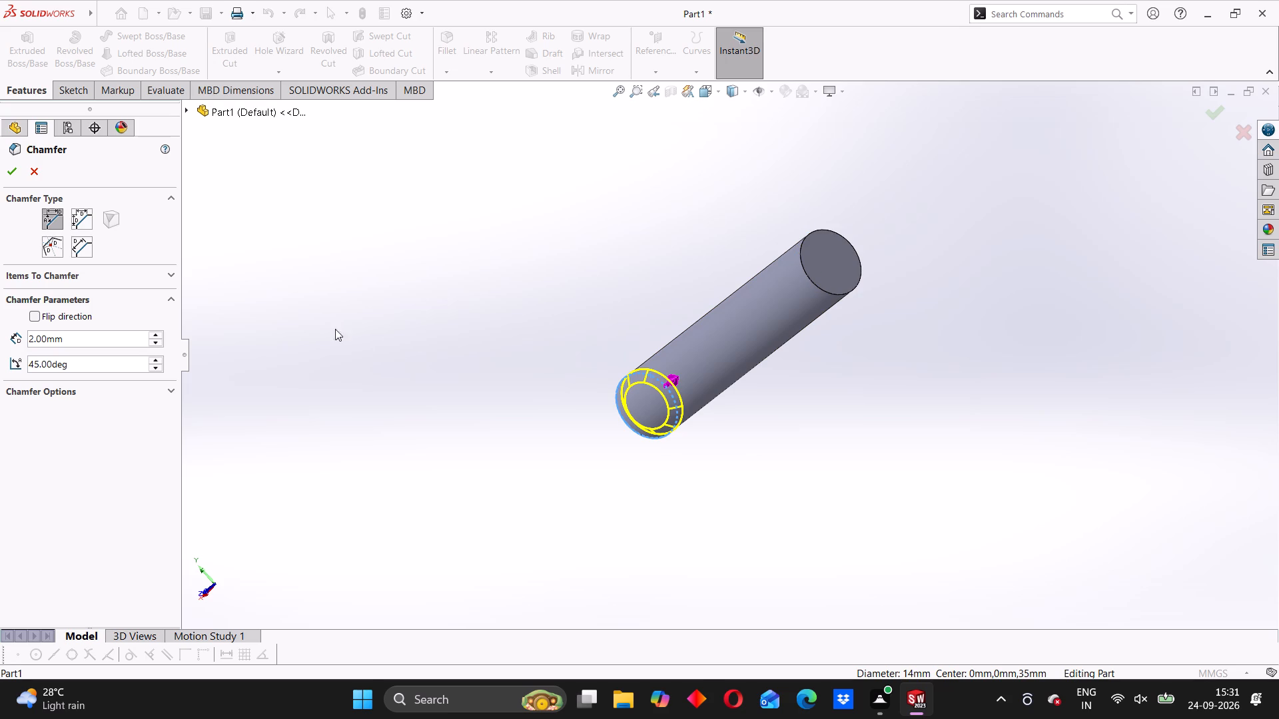
{"action": "left_click", "coordinate": [802, 262]}
{"action": "left_click", "coordinate": [7, 174]}
Chamfer the cylinder's rear circular end edge with a 2 mm distance at 45 degrees.
{"action": "middle_click_drag", "start_coordinate": [760, 329], "coordinate": [787, 334]}
{"action": "double_click", "coordinate": [843, 255]}
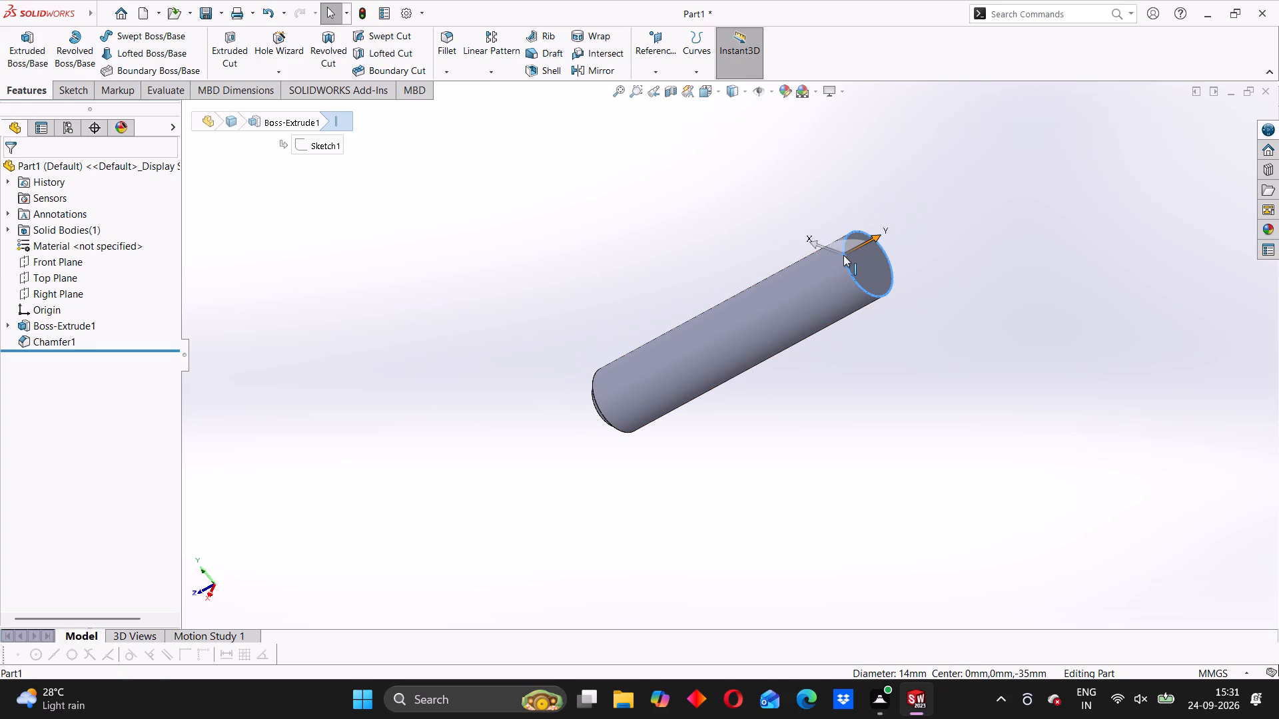
{"action": "left_click", "coordinate": [444, 75]}
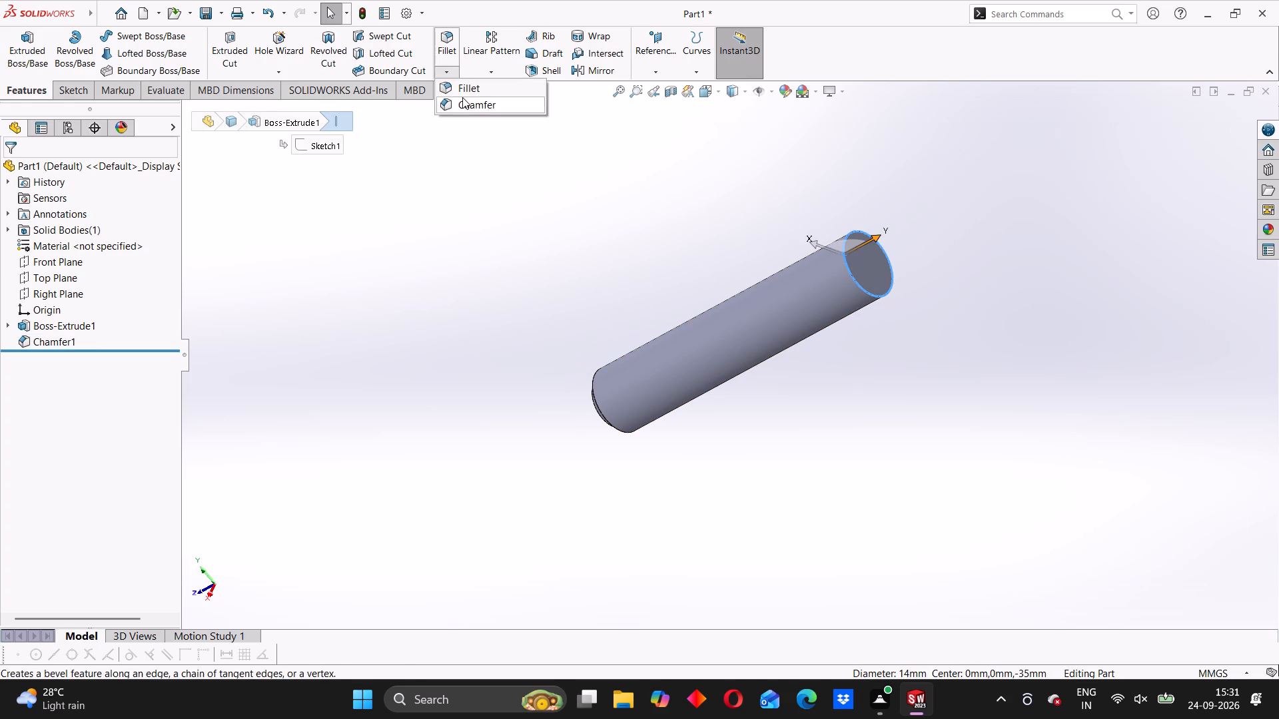
{"action": "left_click", "coordinate": [464, 104]}
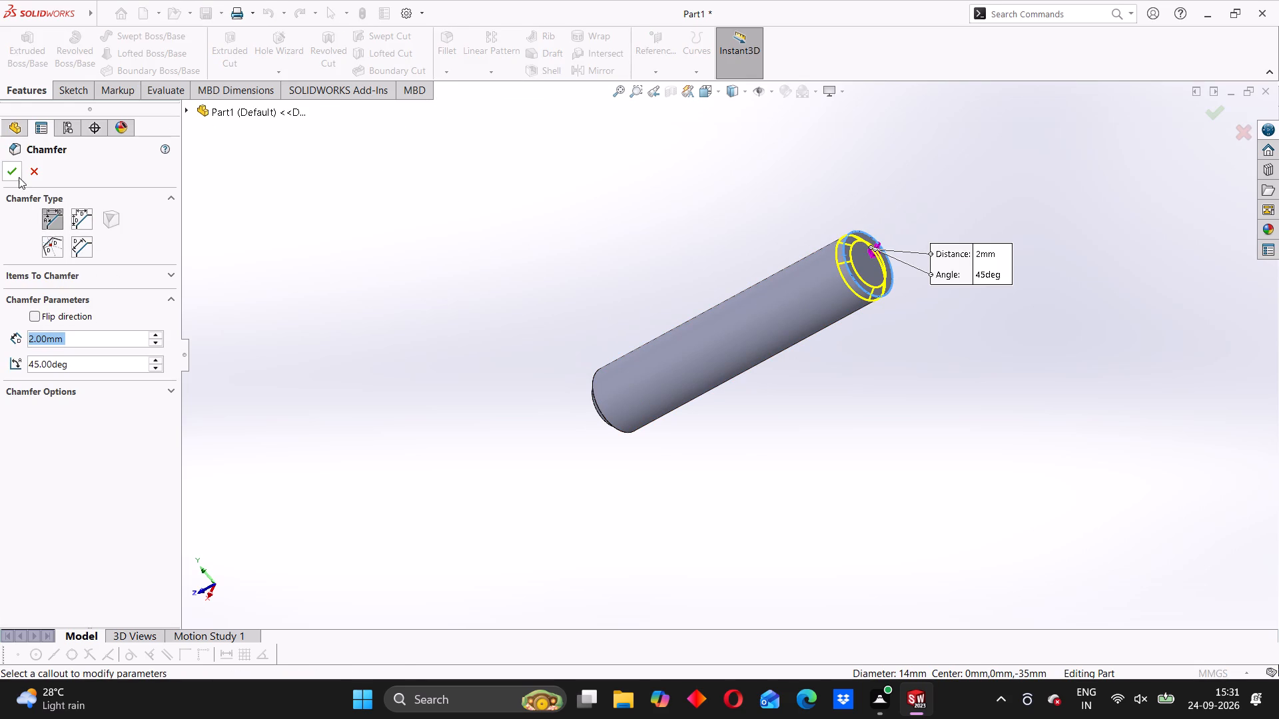
{"action": "left_click", "coordinate": [17, 175]}
Change the appearance colour of the whole part to light grey from the standard swatches.
{"action": "middle_click_drag", "start_coordinate": [737, 435], "coordinate": [810, 410]}
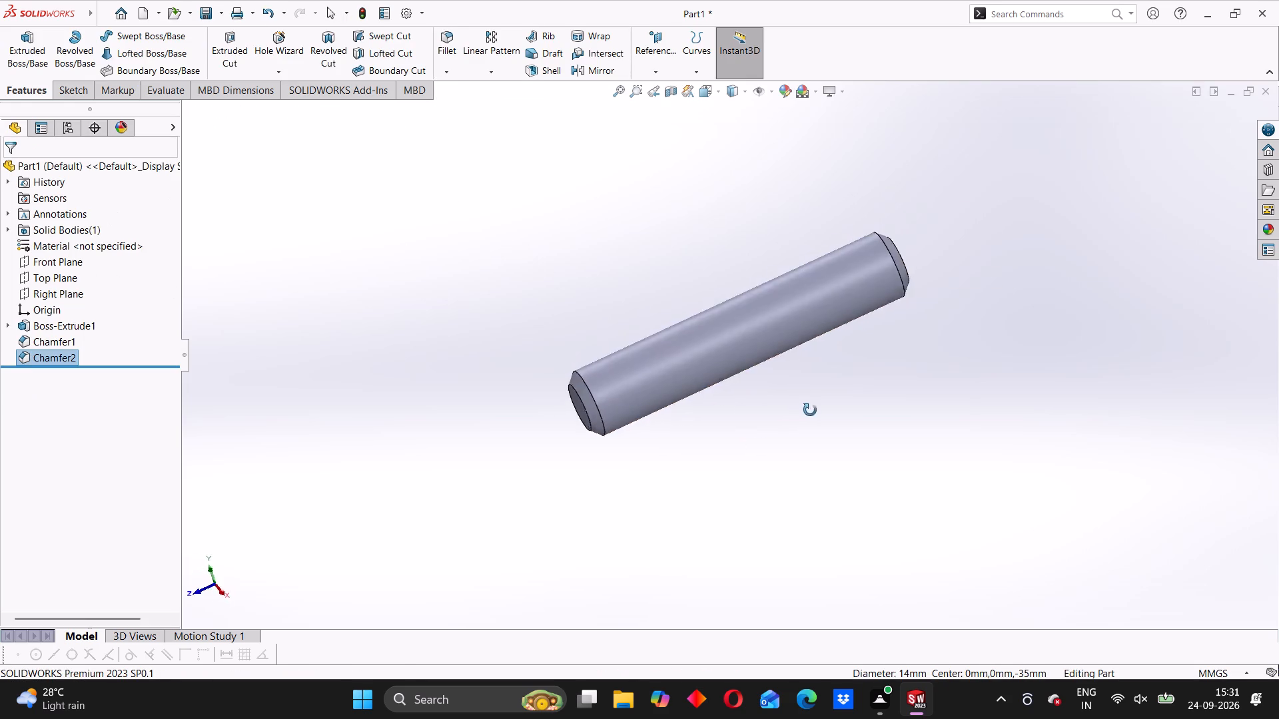
{"action": "middle_click_drag", "start_coordinate": [810, 410], "coordinate": [753, 352]}
{"action": "left_click", "coordinate": [660, 357]}
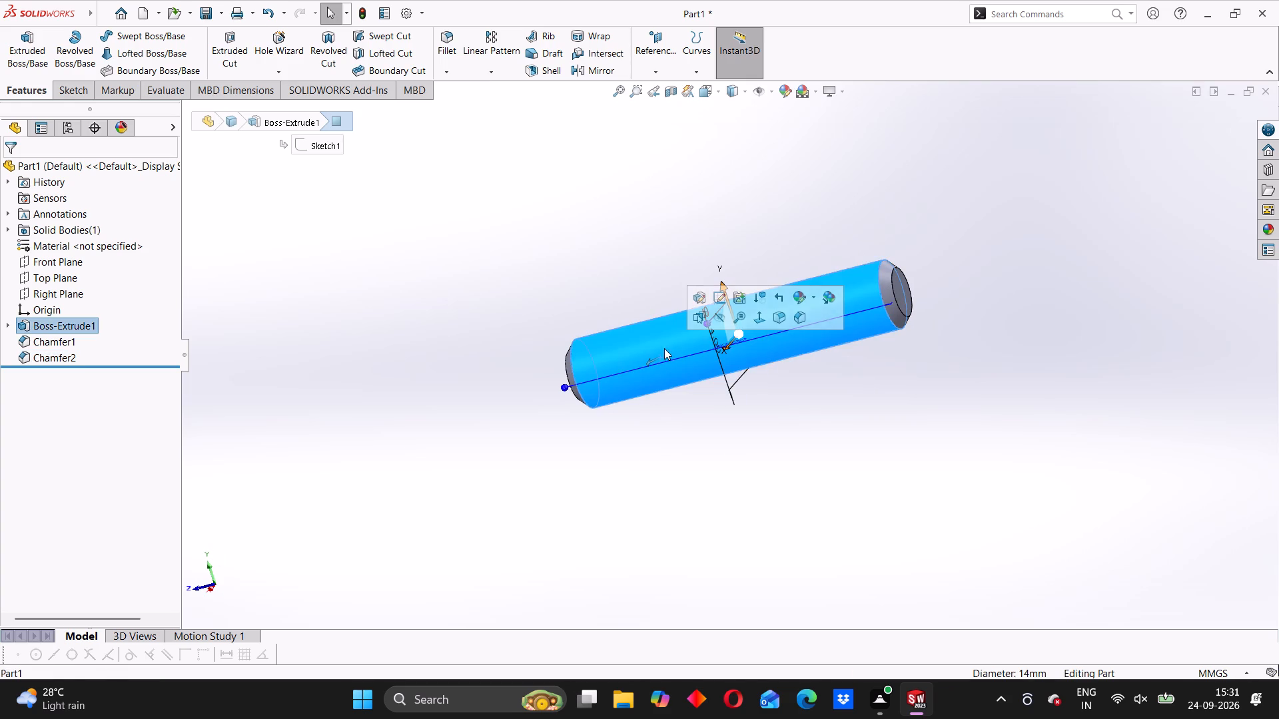
{"action": "left_click", "coordinate": [794, 298]}
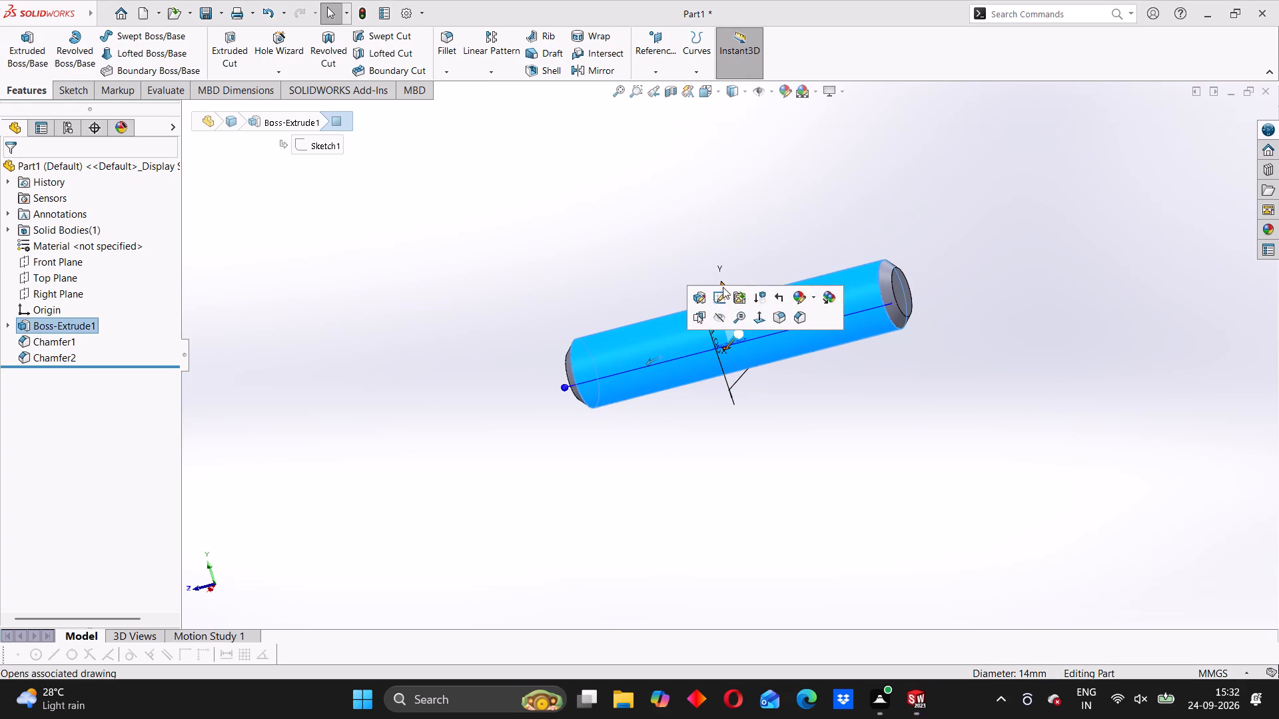
{"action": "left_click", "coordinate": [804, 294]}
{"action": "left_click", "coordinate": [833, 377]}
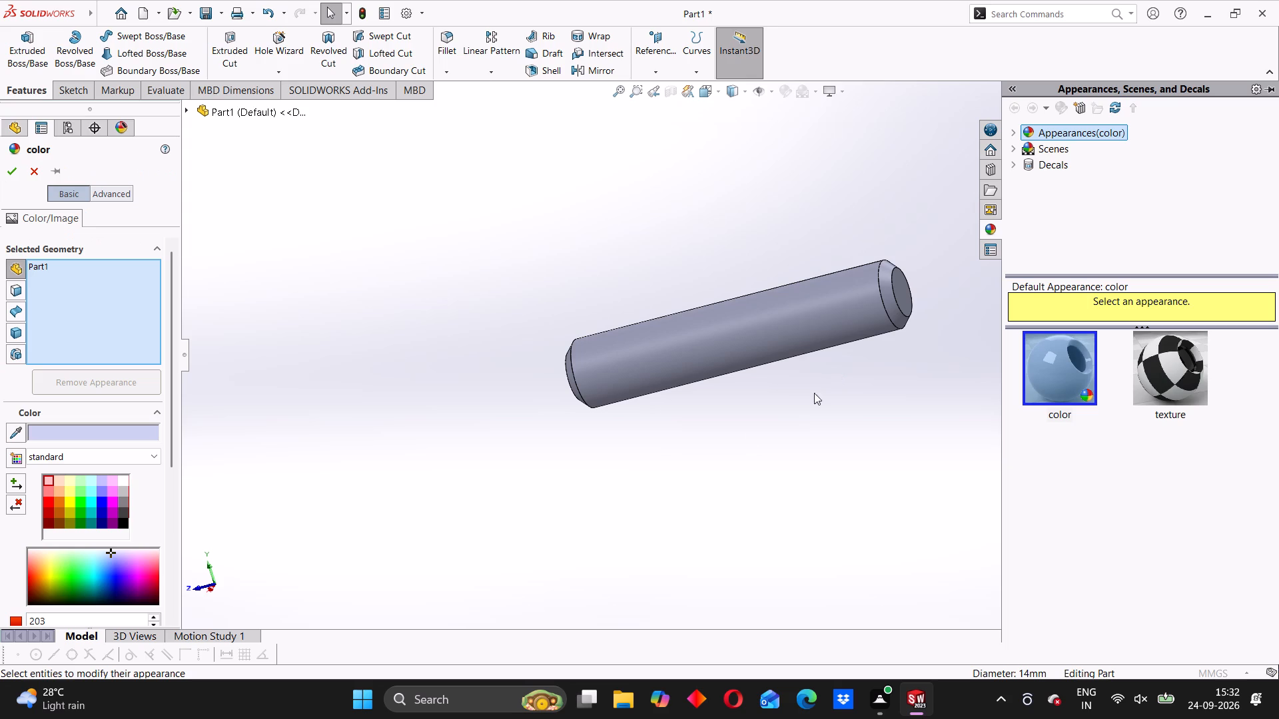
{"action": "scroll", "coordinate": [667, 471], "scroll_direction": "down", "scroll_amount": 2}
{"action": "scroll", "coordinate": [671, 469], "scroll_direction": "up", "scroll_amount": 2}
{"action": "middle_click_drag", "start_coordinate": [697, 437], "coordinate": [538, 479]}
{"action": "scroll", "coordinate": [690, 342], "scroll_direction": "up", "scroll_amount": 2}
{"action": "middle_click_drag", "start_coordinate": [718, 329], "coordinate": [669, 382]}
{"action": "scroll", "coordinate": [718, 329], "scroll_direction": "up", "scroll_amount": 1}
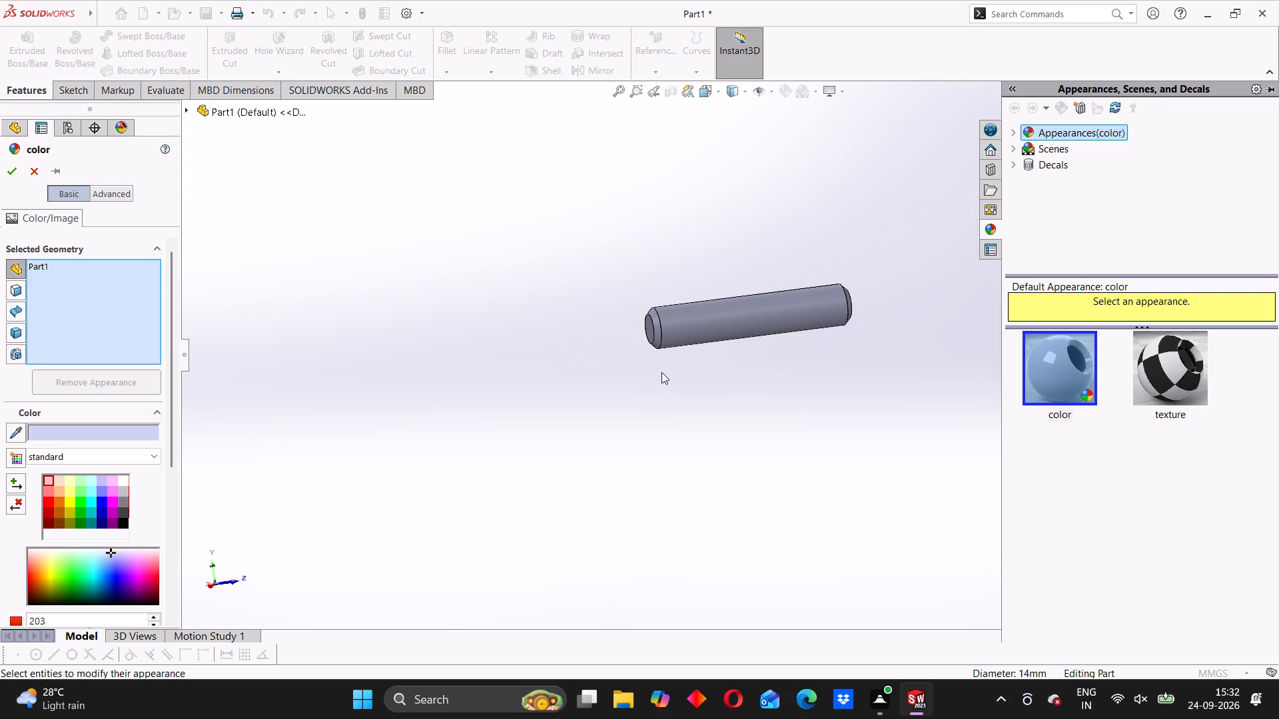
{"action": "left_click", "coordinate": [83, 497]}
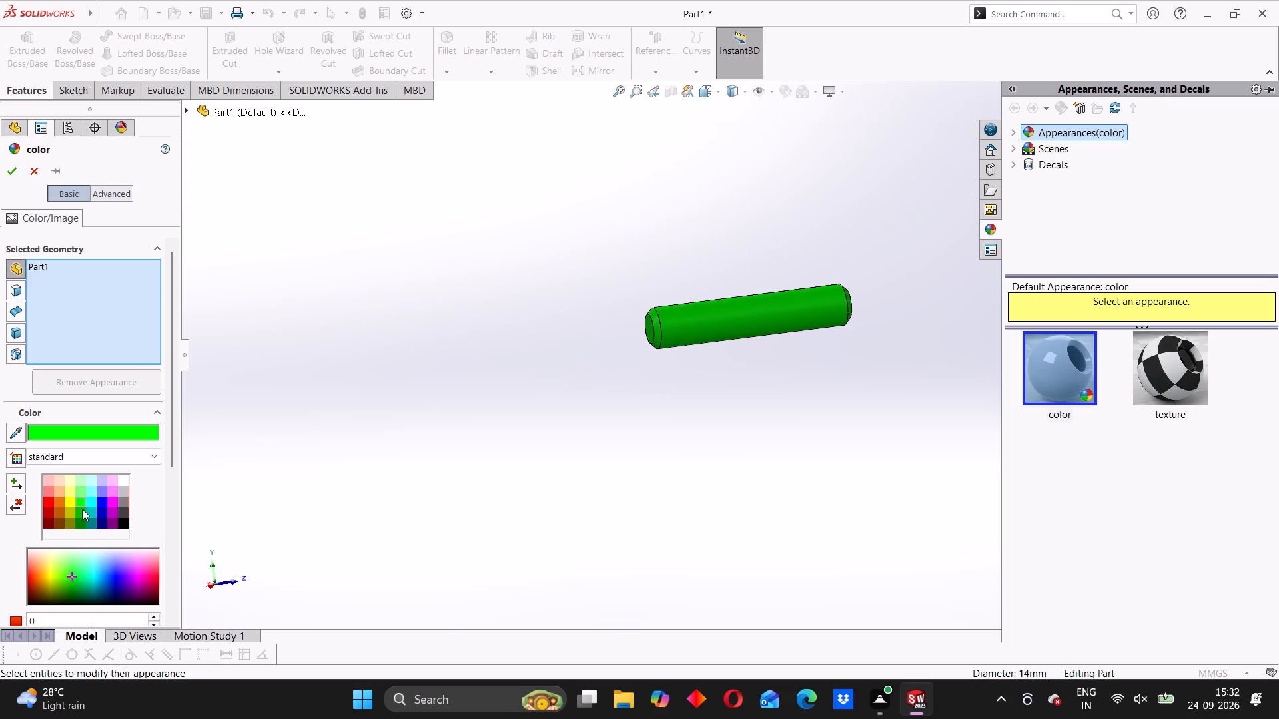
{"action": "left_click", "coordinate": [123, 495]}
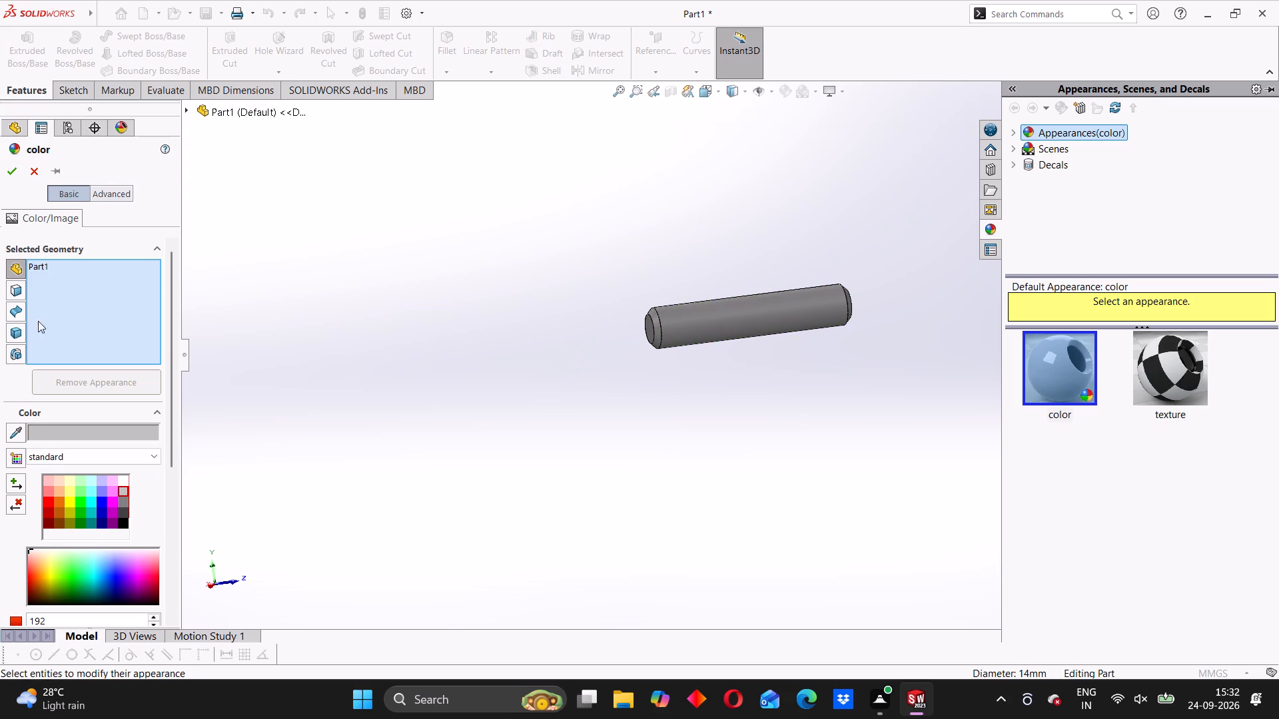
{"action": "left_click", "coordinate": [13, 174]}
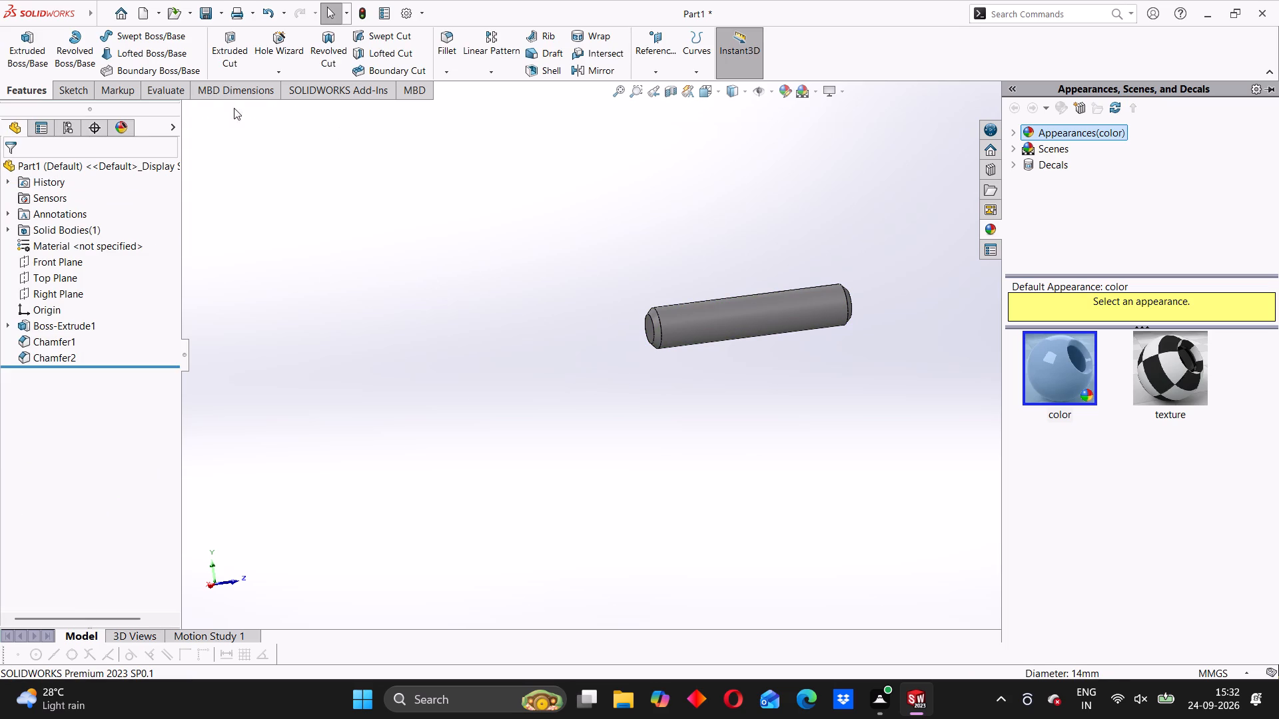
Save the part as part3 in the ASSEMBLY 2 folder.
{"action": "left_click", "coordinate": [222, 11]}
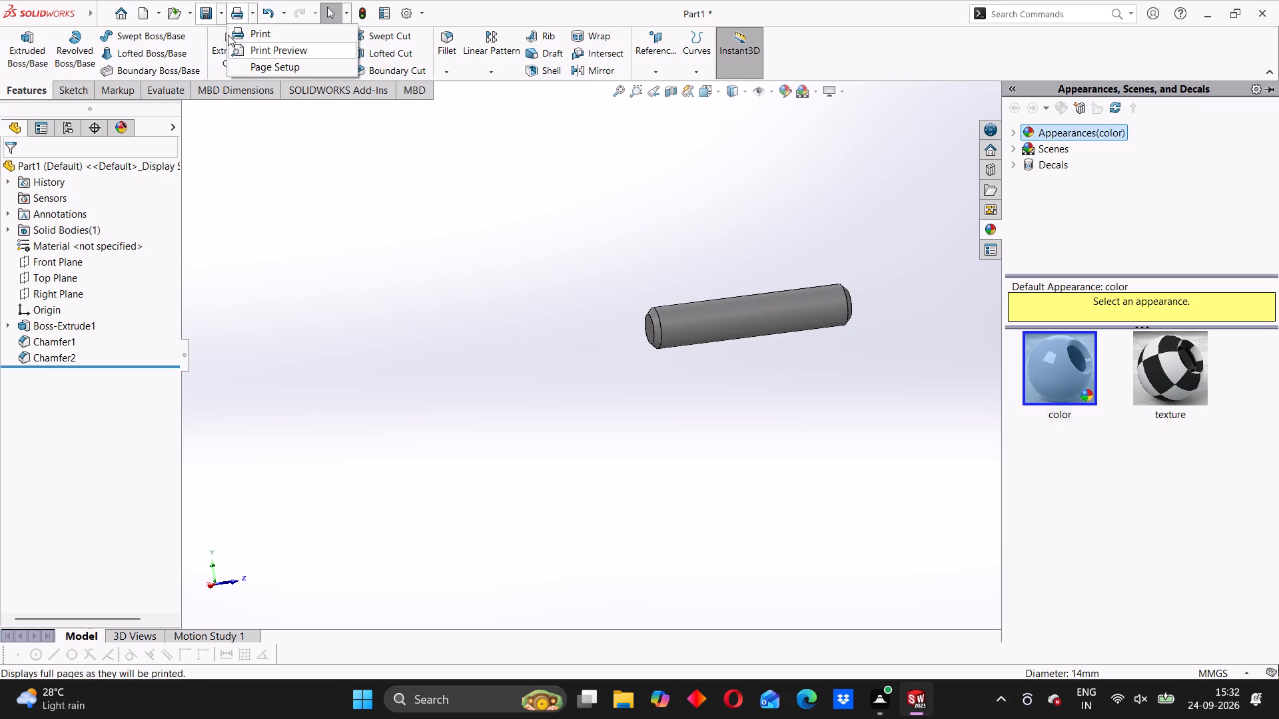
{"action": "left_click", "coordinate": [230, 49]}
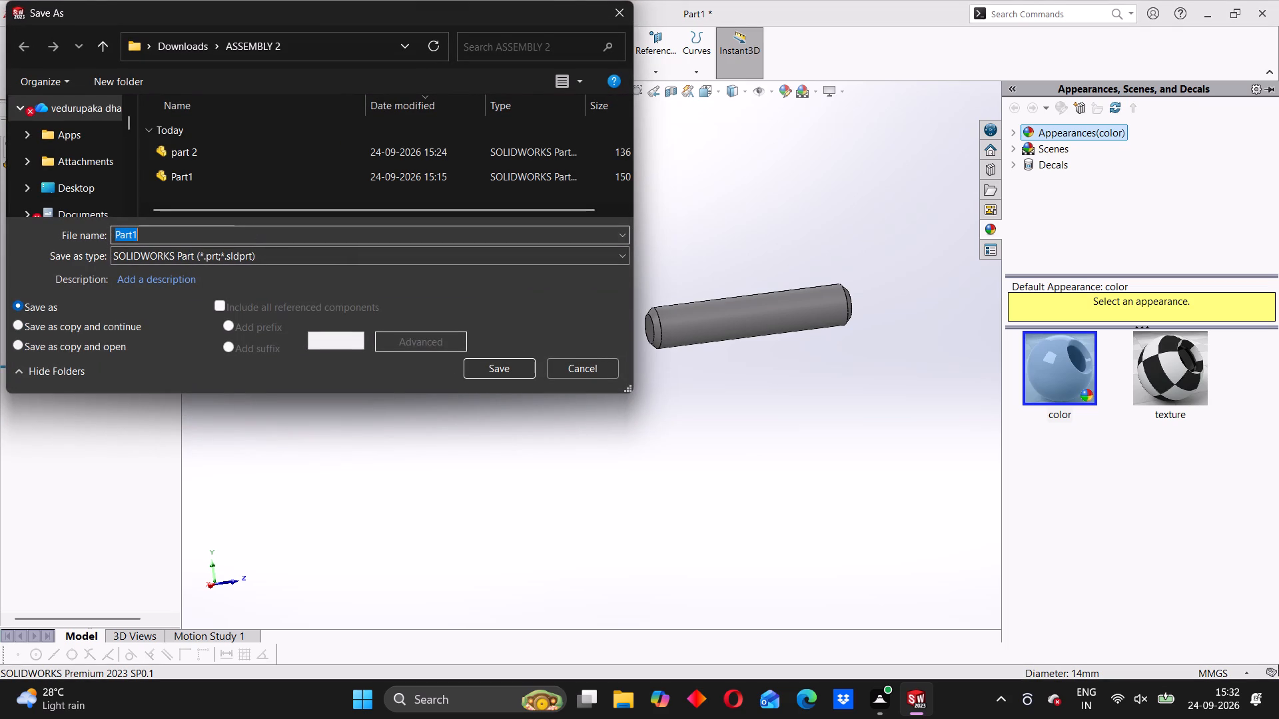
{"action": "type", "text": "part3"}
{"action": "left_click", "coordinate": [485, 369]}
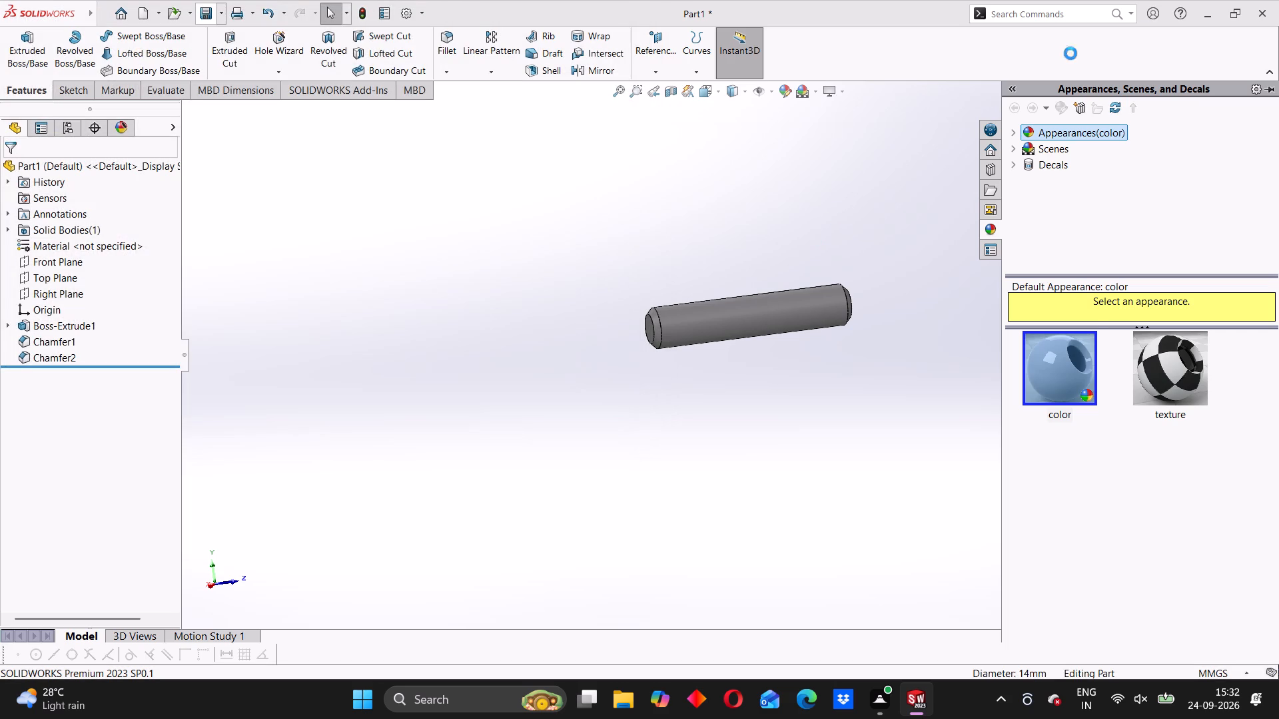
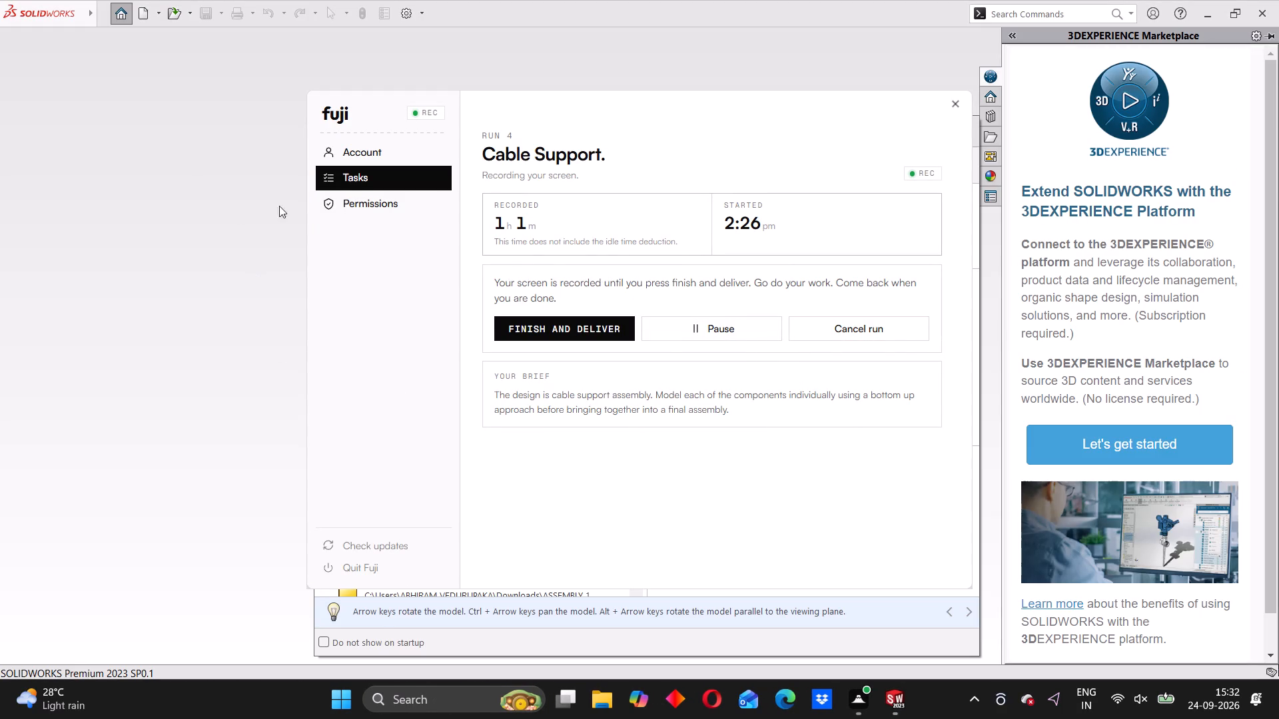
Create a new assembly and load part3, part 2 and Part1 from the ASSEMBLY 2 folder for insertion.
{"action": "left_click", "coordinate": [181, 141]}
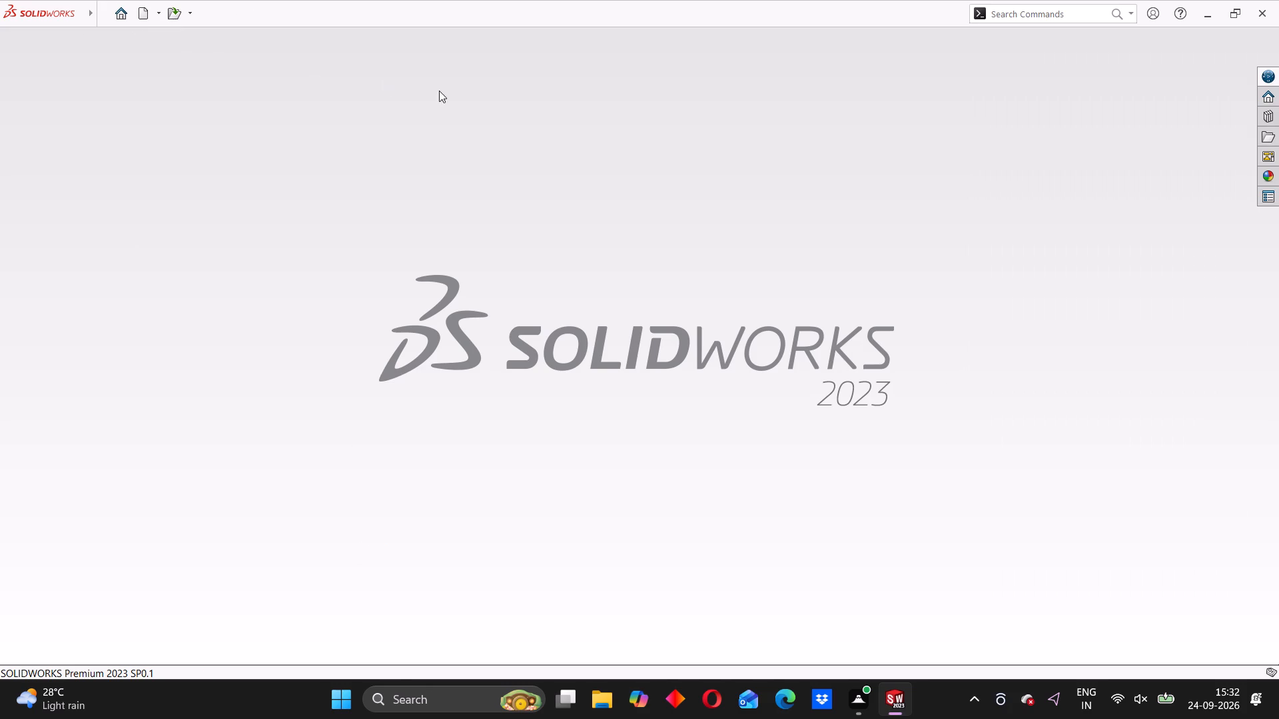
{"action": "left_click_drag", "start_coordinate": [441, 91], "coordinate": [432, 89]}
{"action": "left_click", "coordinate": [127, 15]}
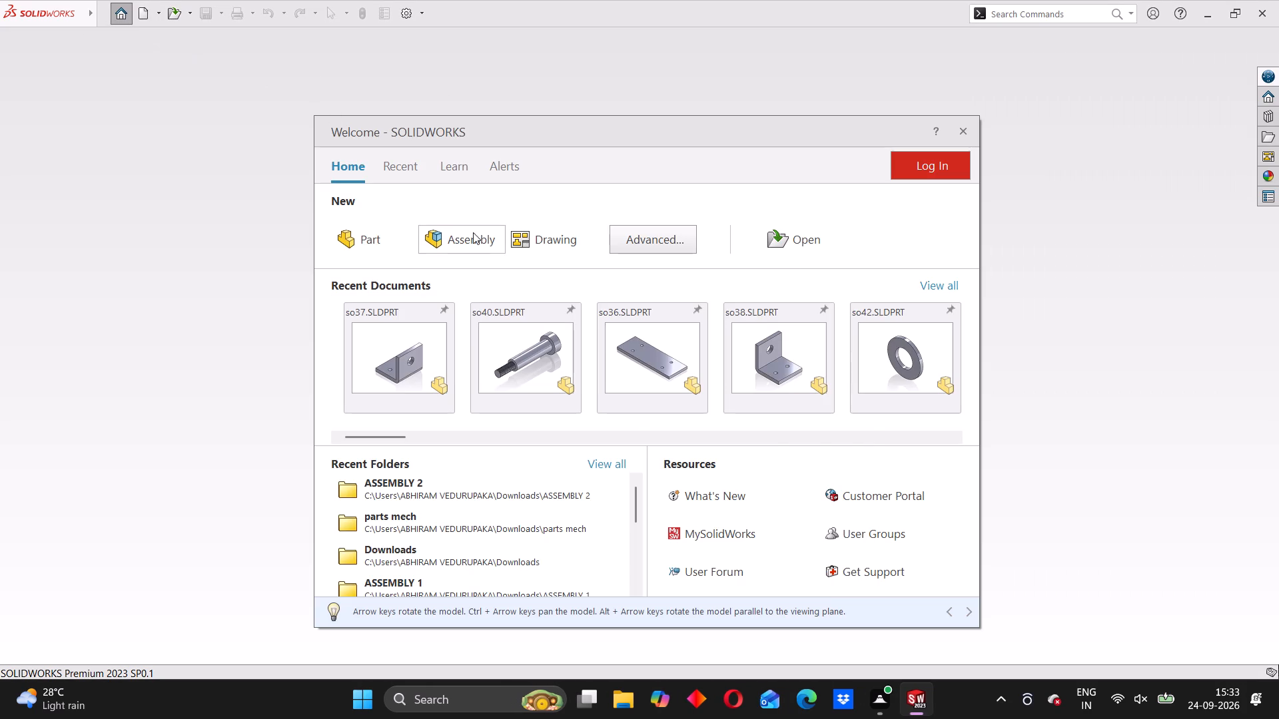
{"action": "left_click", "coordinate": [470, 236]}
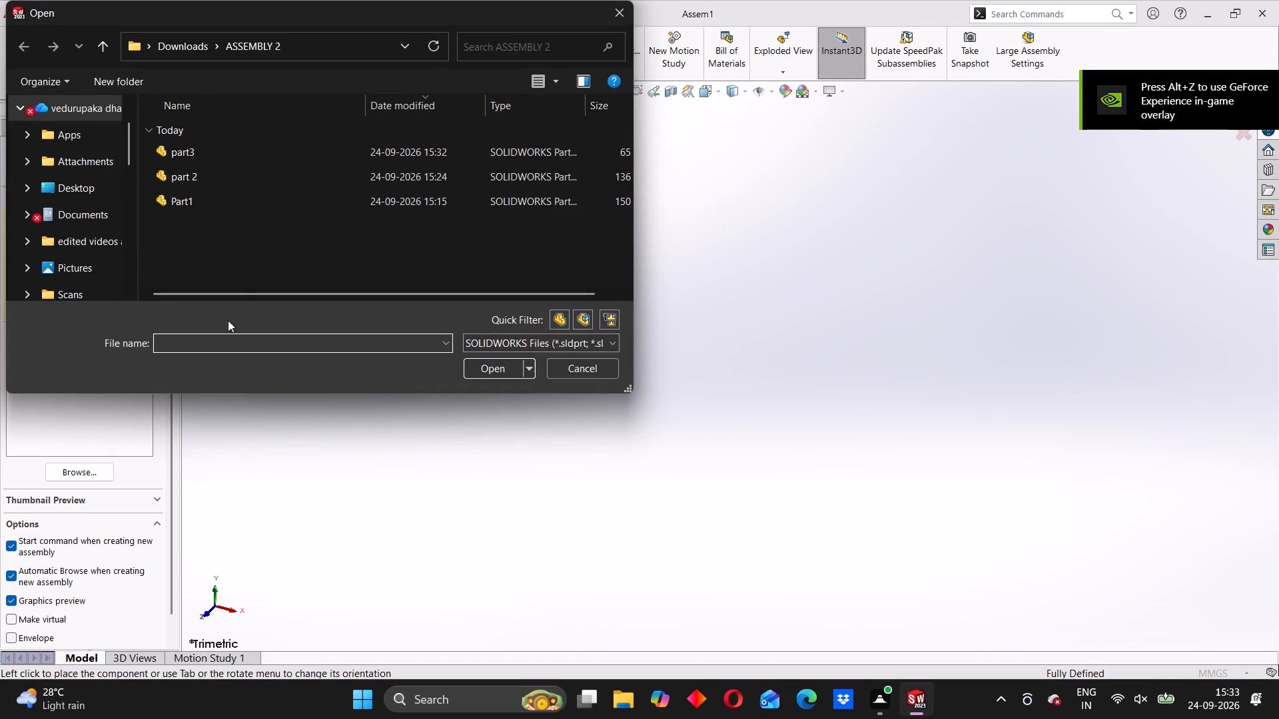
{"action": "left_click_drag", "start_coordinate": [222, 226], "coordinate": [193, 152]}
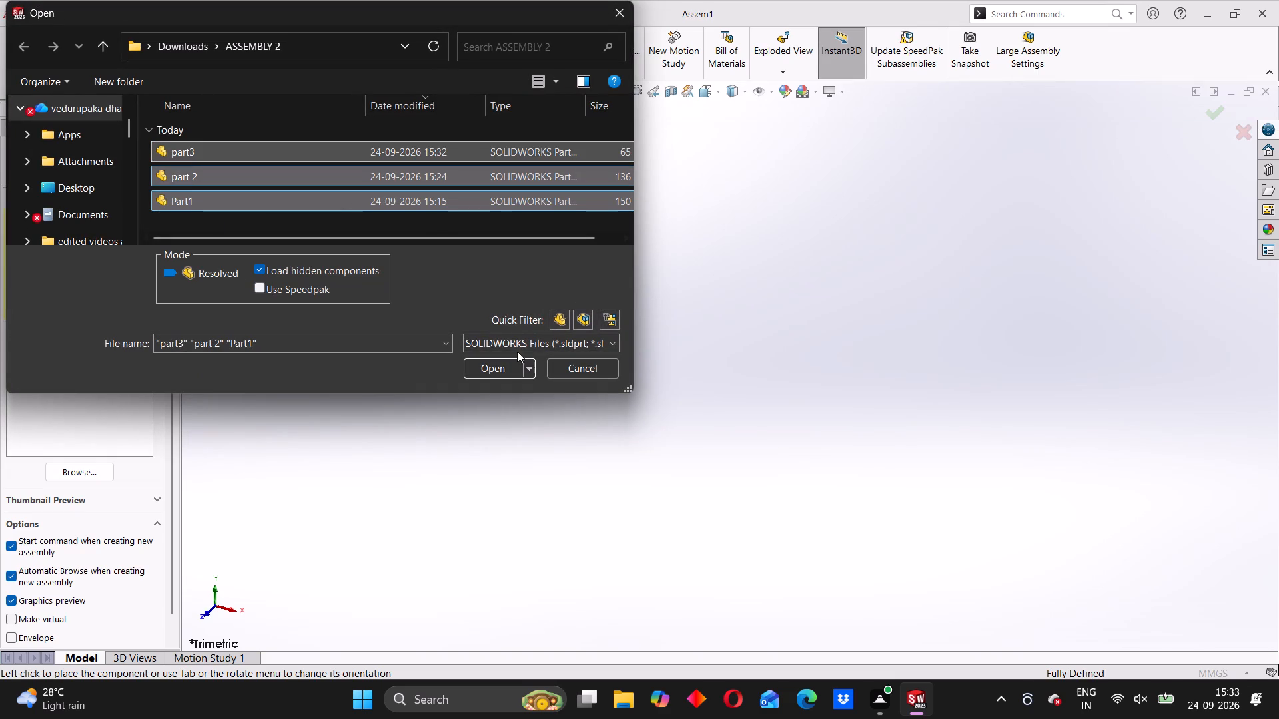
{"action": "left_click", "coordinate": [504, 367]}
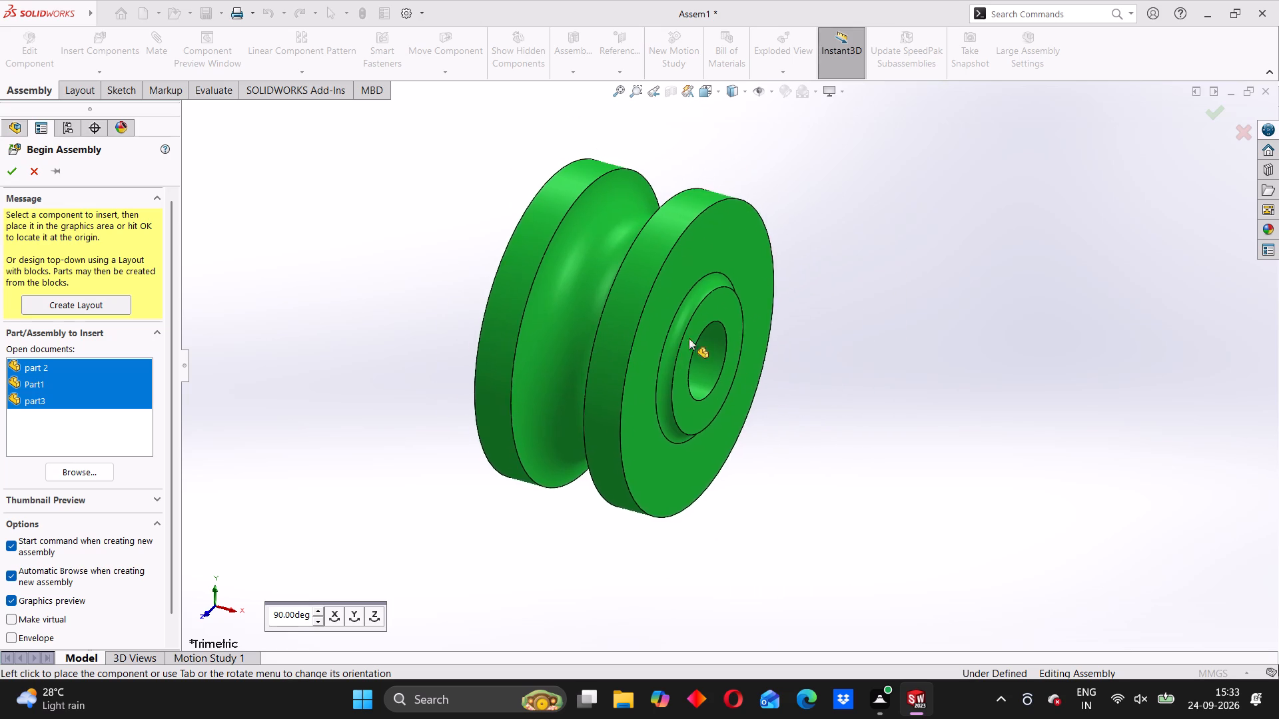
Place the green pulley first, the yellow bracket beside it, and the grey pin above the bracket.
{"action": "left_click", "coordinate": [887, 334]}
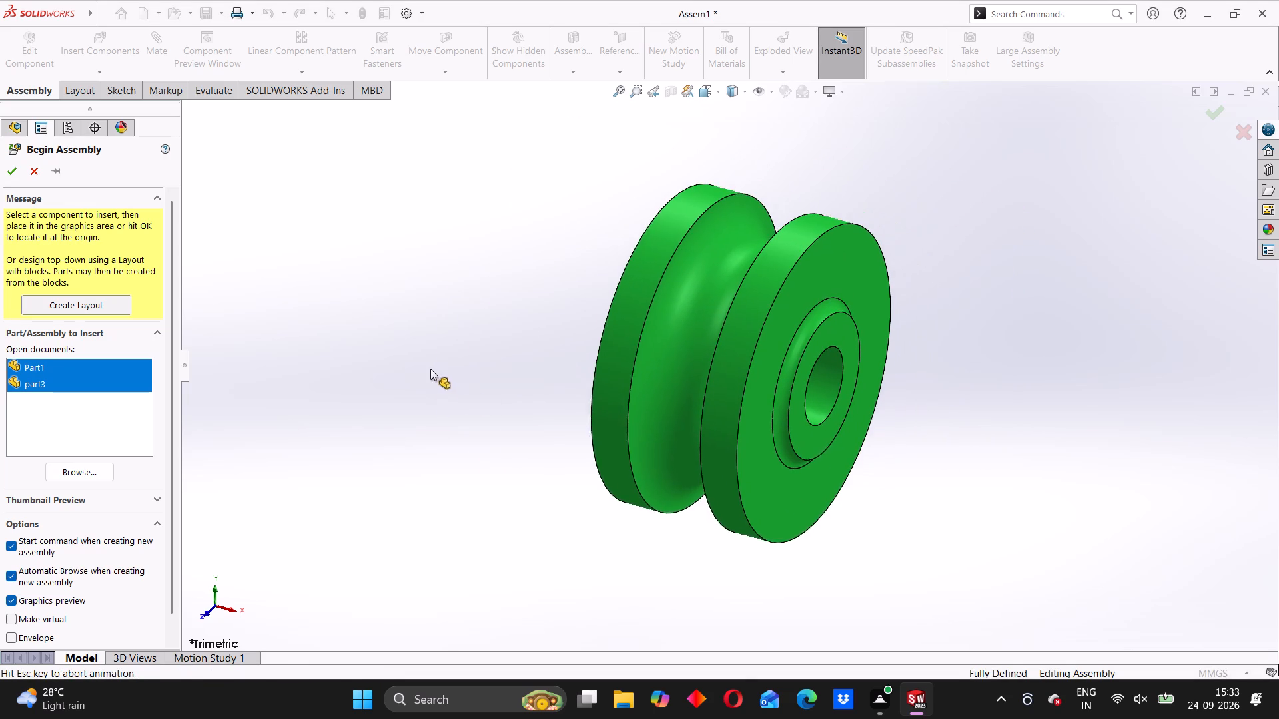
{"action": "scroll", "coordinate": [399, 428], "scroll_direction": "up", "scroll_amount": 3}
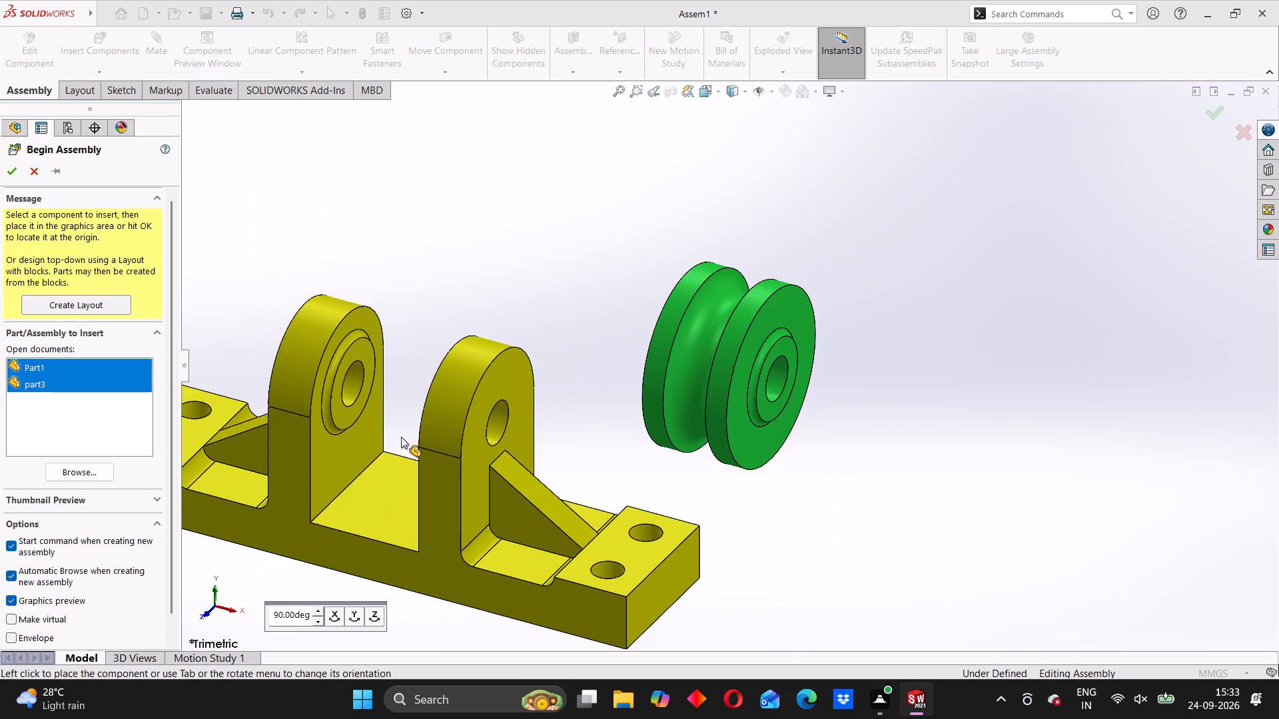
{"action": "scroll", "coordinate": [401, 437], "scroll_direction": "up", "scroll_amount": 2}
{"action": "left_click", "coordinate": [422, 387]}
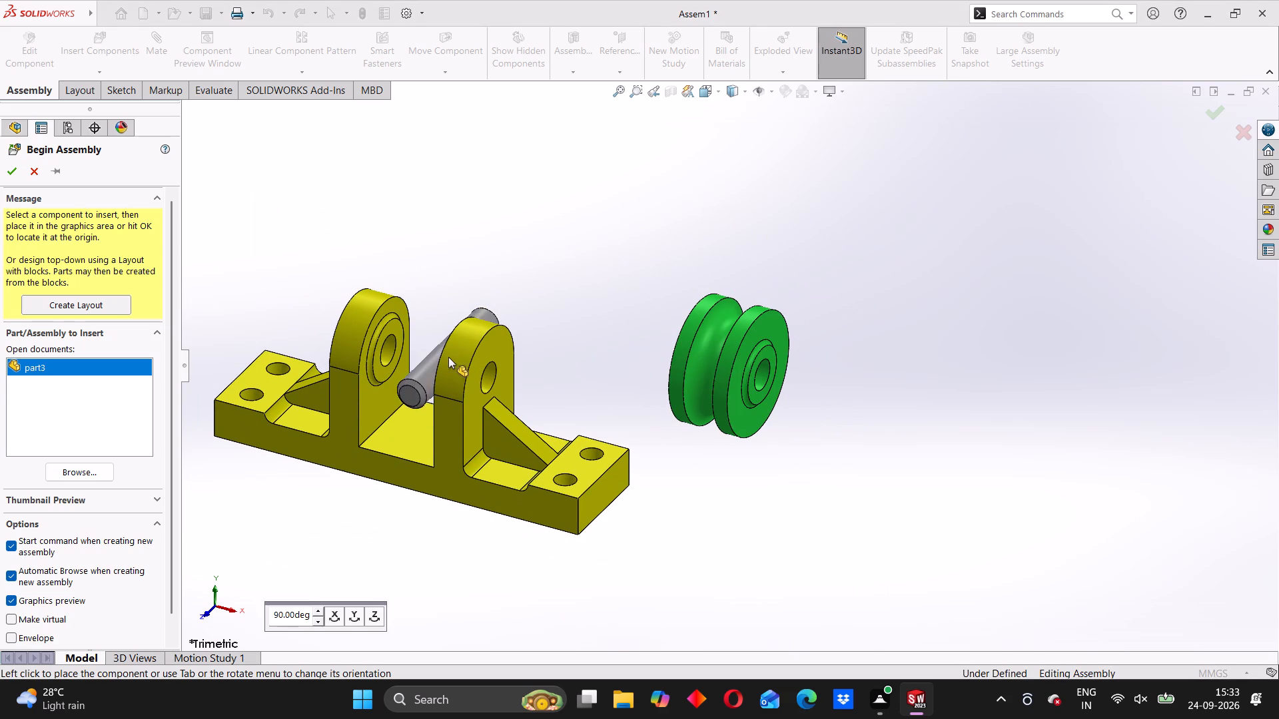
{"action": "left_click", "coordinate": [533, 235]}
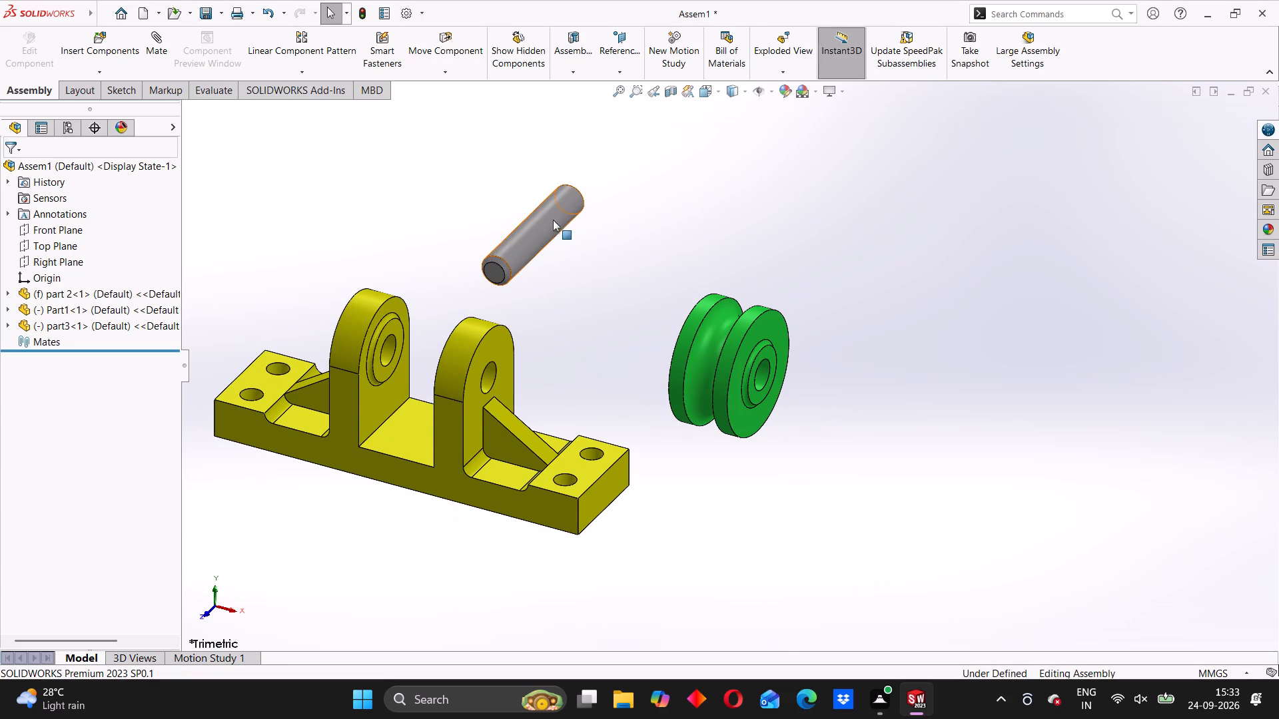
Add a concentric mate between the hole in the bracket's upright and the pin's cylindrical face.
{"action": "scroll", "coordinate": [580, 294], "scroll_direction": "up", "scroll_amount": 1}
{"action": "middle_click_drag", "start_coordinate": [583, 336], "coordinate": [592, 336]}
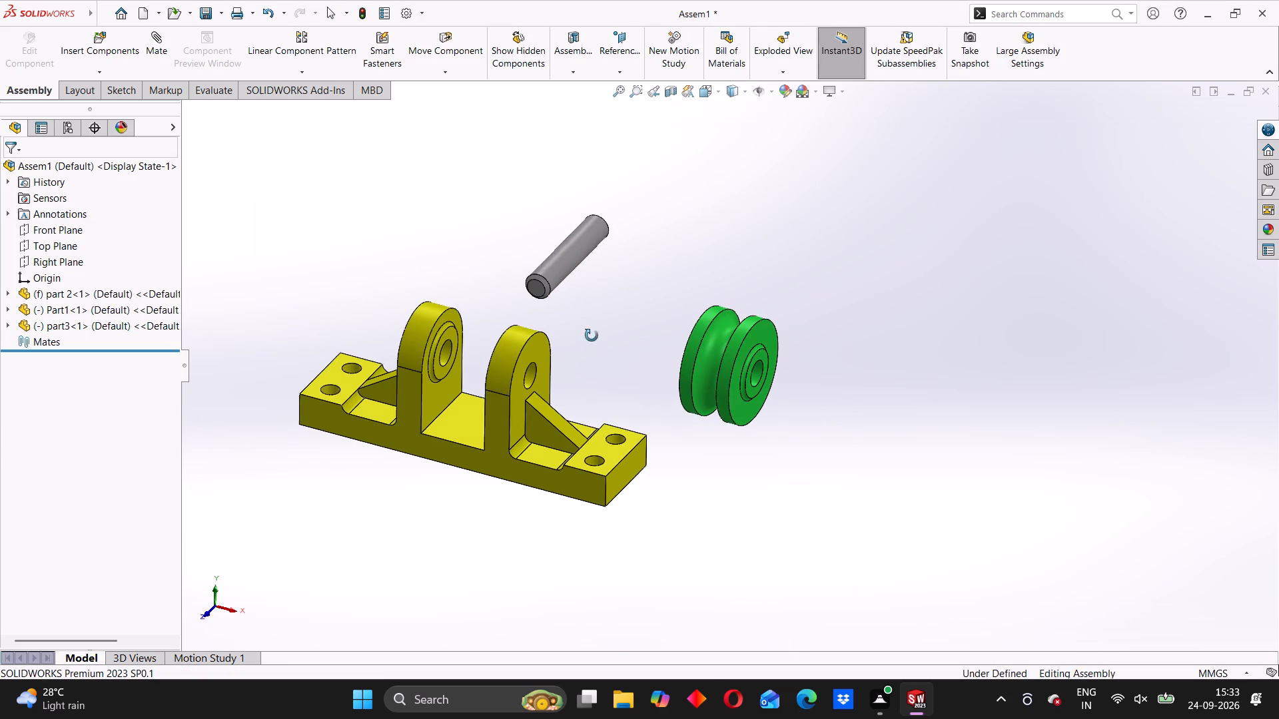
{"action": "middle_click_drag", "start_coordinate": [592, 336], "coordinate": [536, 330]}
{"action": "left_click", "coordinate": [532, 254]}
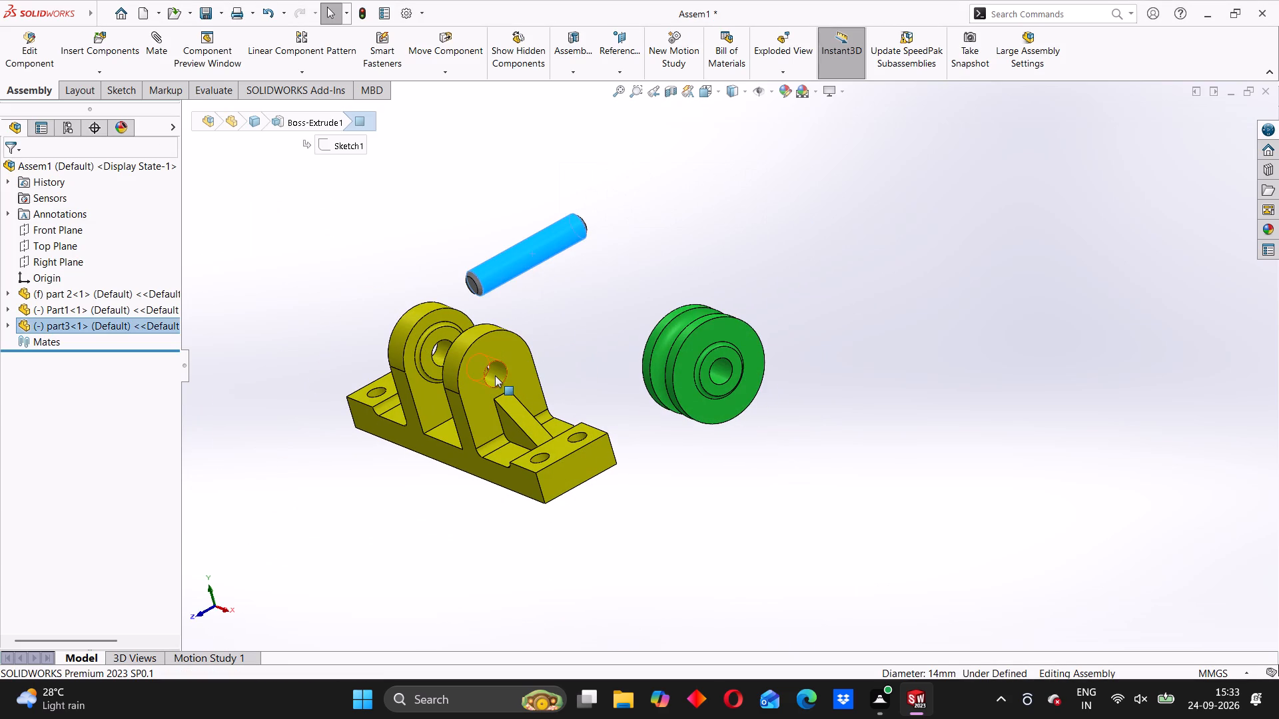
{"action": "left_click", "coordinate": [495, 375]}
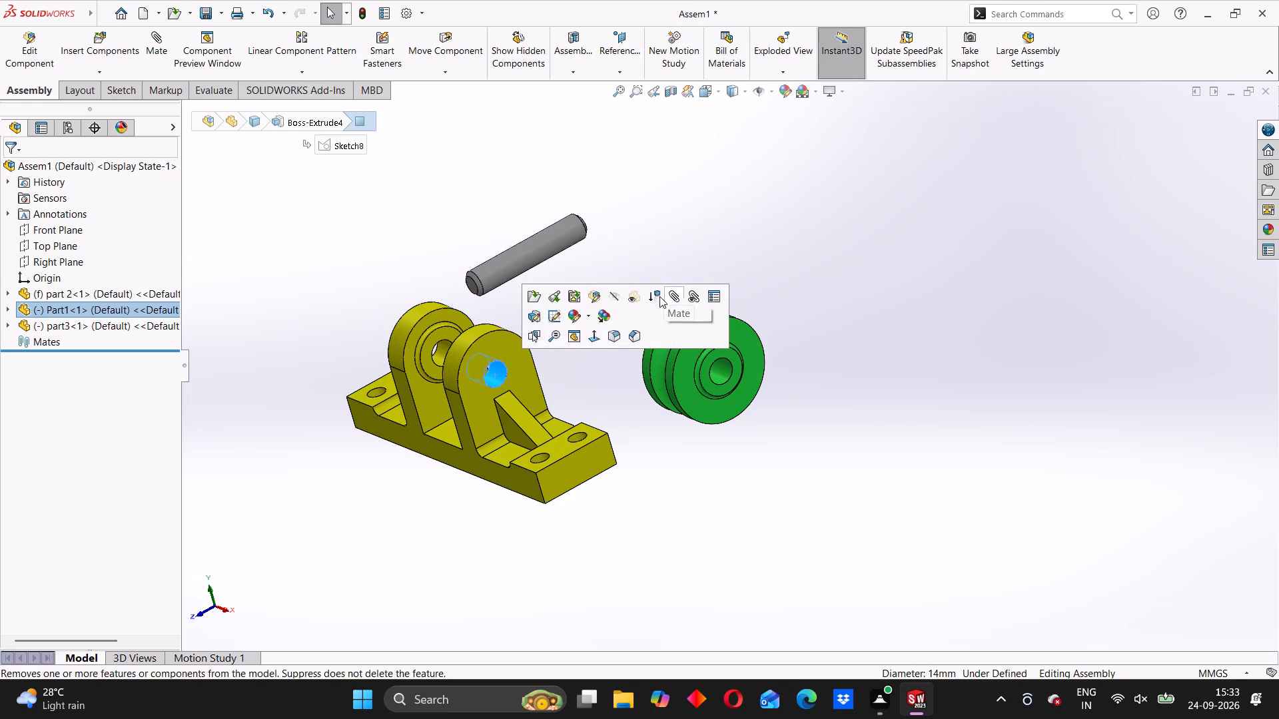
{"action": "left_click", "coordinate": [673, 298]}
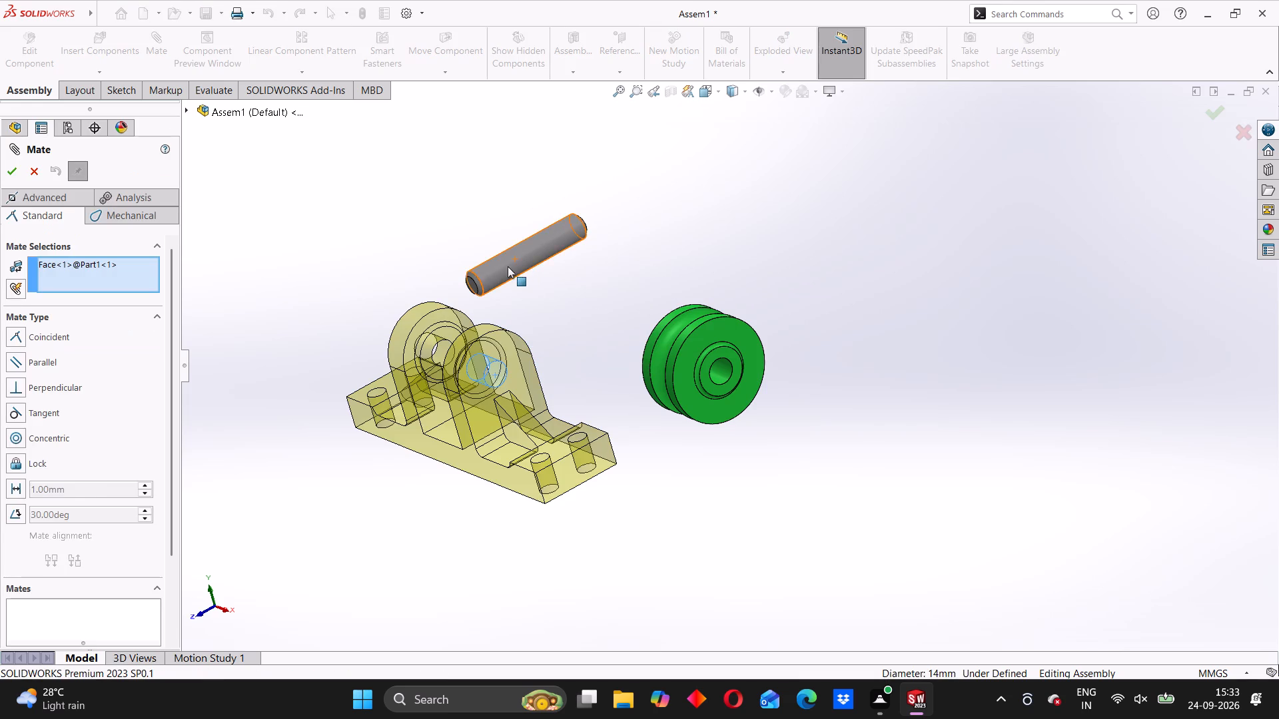
{"action": "left_click", "coordinate": [508, 266]}
{"action": "middle_click_drag", "start_coordinate": [561, 304], "coordinate": [658, 311]}
{"action": "scroll", "coordinate": [580, 300], "scroll_direction": "down", "scroll_amount": 2}
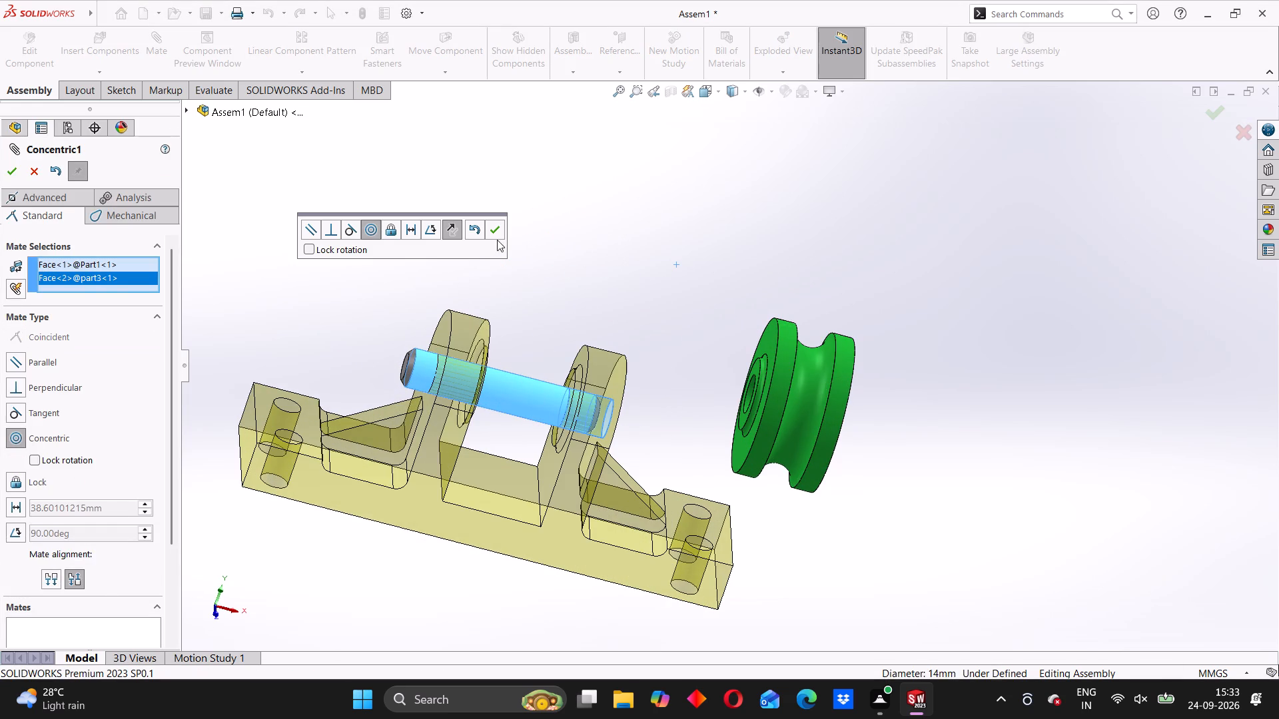
{"action": "left_click", "coordinate": [498, 233]}
Slide the pin along its axis until it passes through only one upright and ends in the gap between them.
{"action": "left_click_drag", "start_coordinate": [420, 367], "coordinate": [400, 363]}
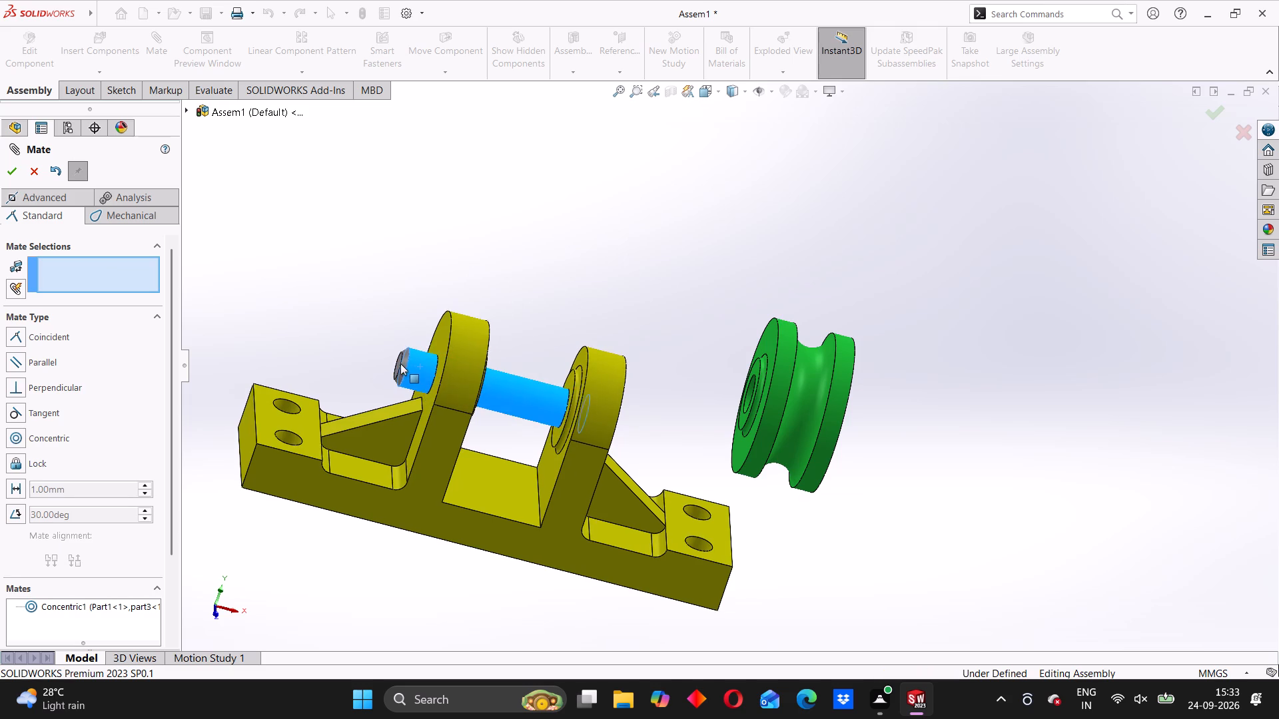
{"action": "left_click_drag", "start_coordinate": [400, 363], "coordinate": [292, 338]}
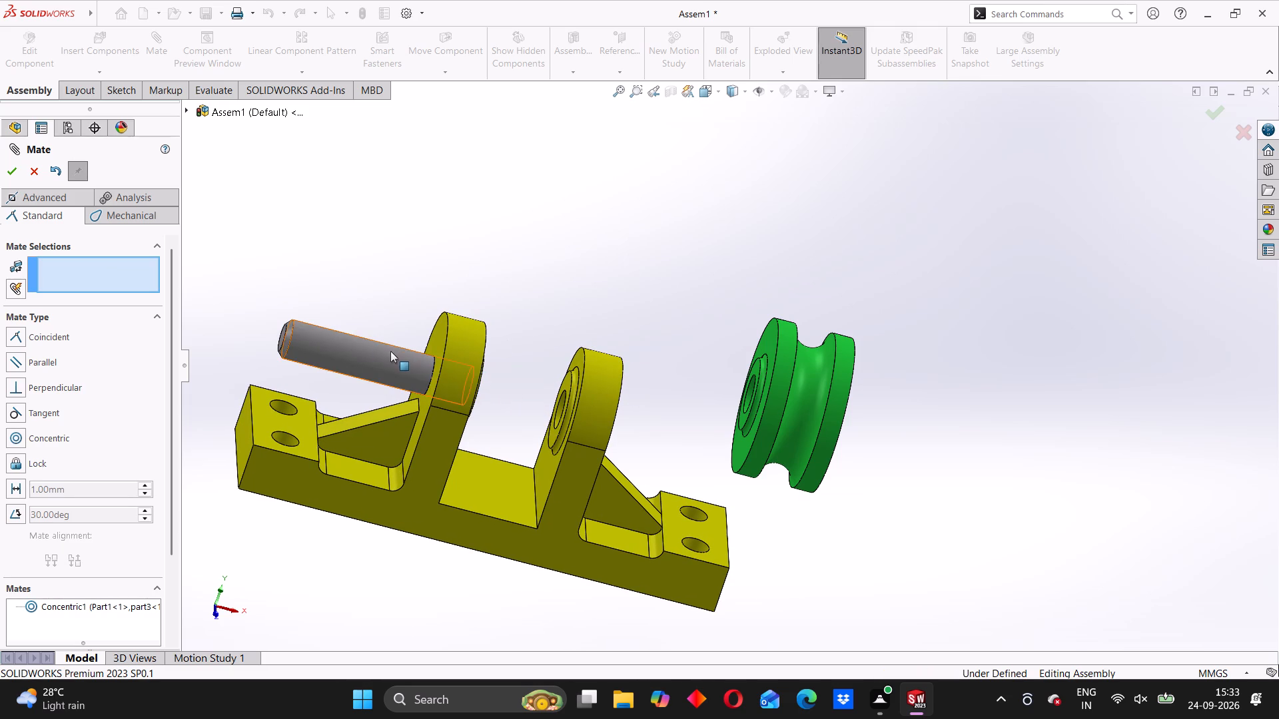
{"action": "left_click_drag", "start_coordinate": [381, 354], "coordinate": [414, 365]}
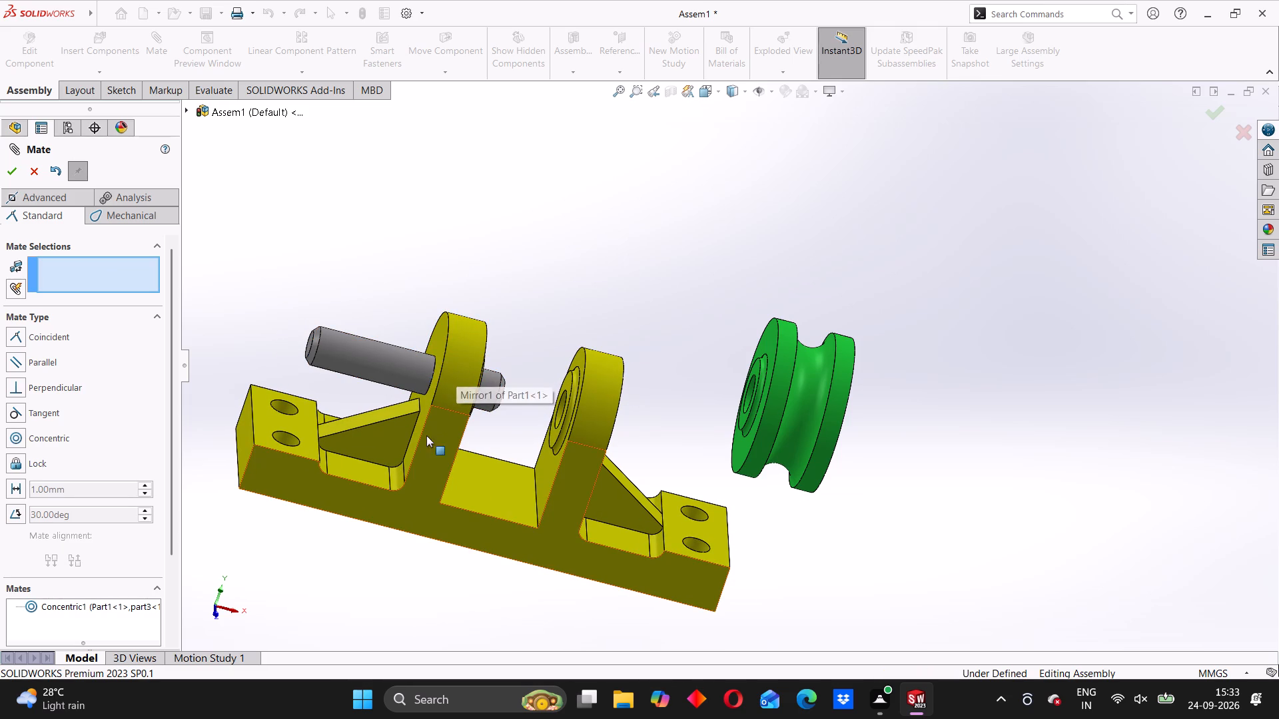
Close the Mate command and fix the yellow bracket, Part1, in place.
{"action": "left_click", "coordinate": [430, 453]}
{"action": "right_click", "coordinate": [434, 435]}
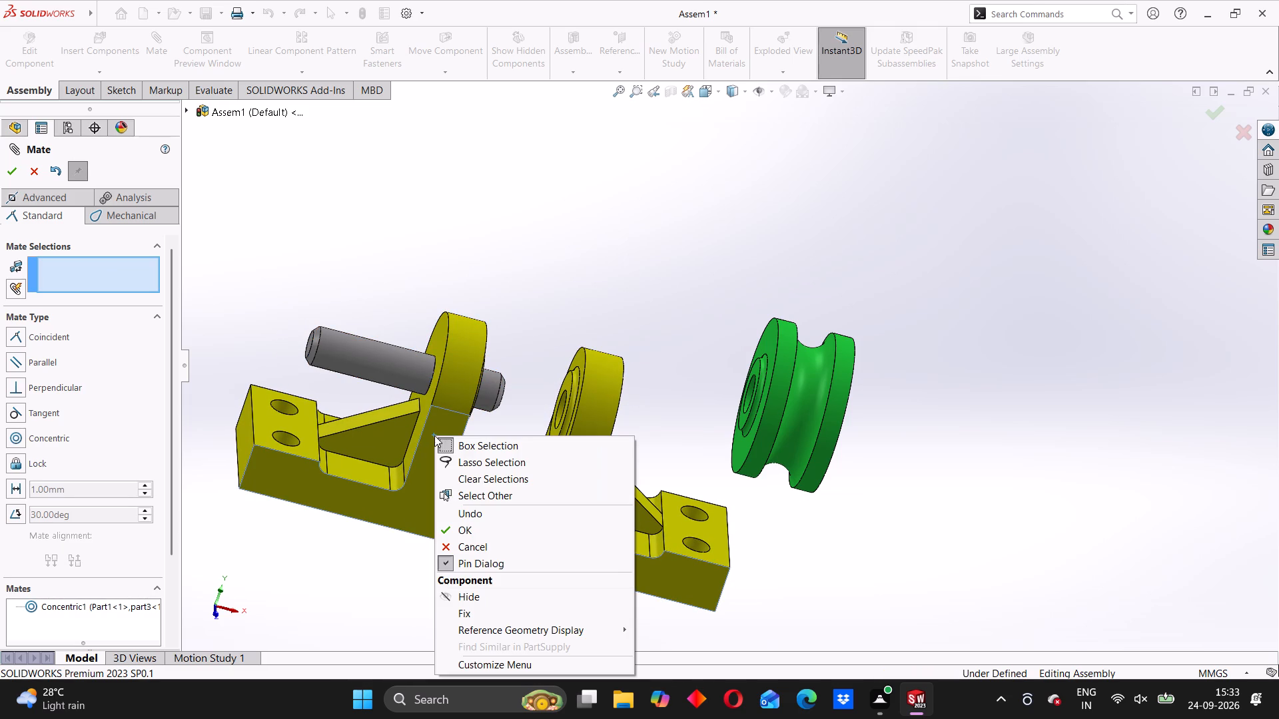
{"action": "left_click", "coordinate": [548, 255]}
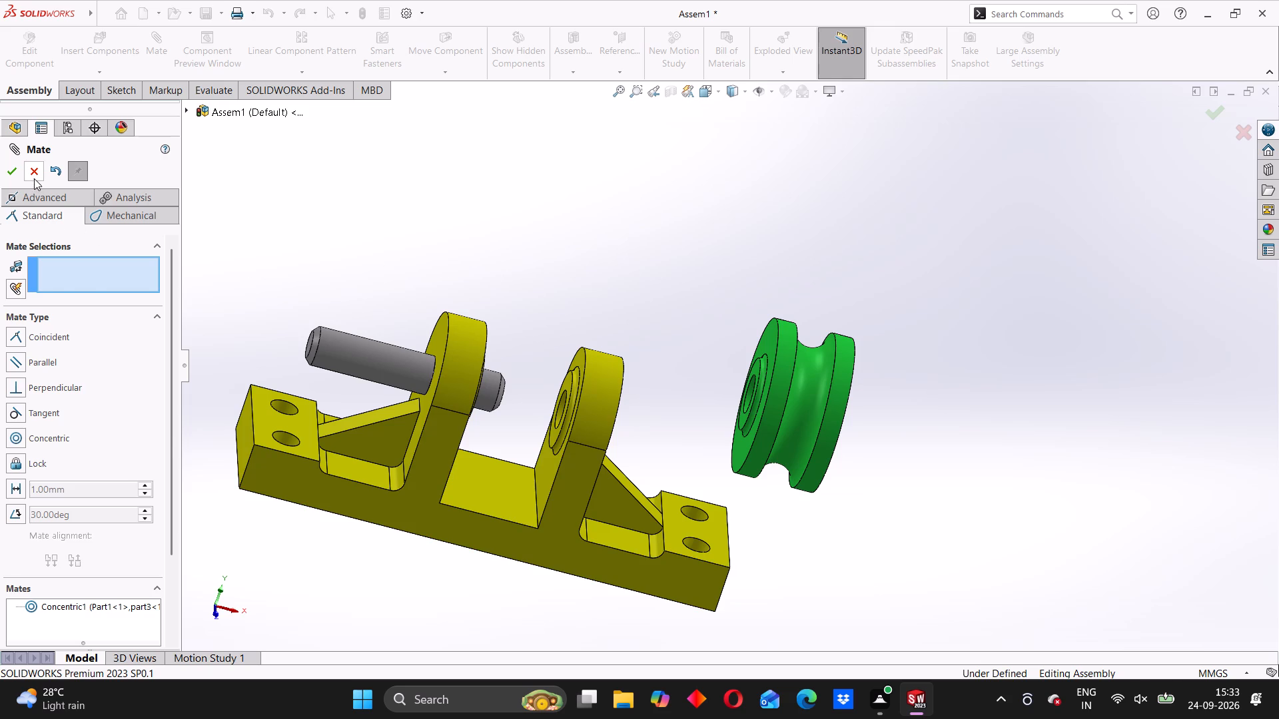
{"action": "left_click", "coordinate": [34, 178]}
{"action": "left_click", "coordinate": [424, 449]}
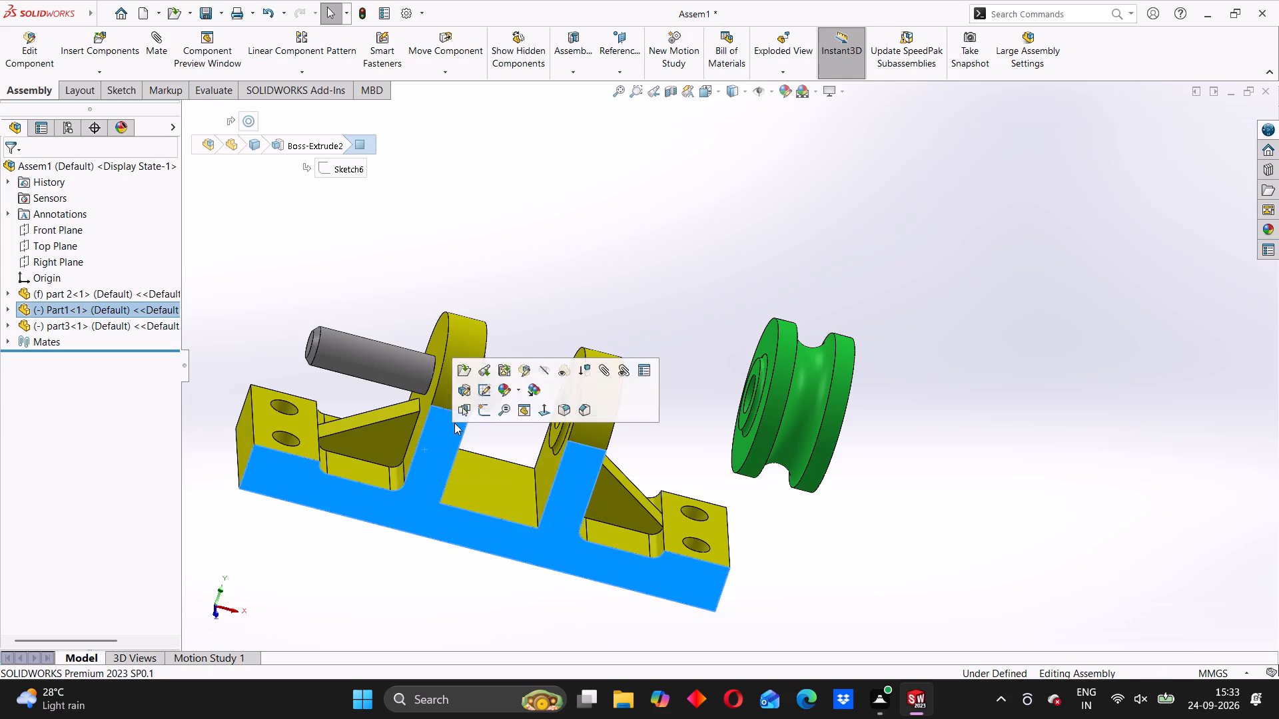
{"action": "left_click", "coordinate": [264, 420]}
{"action": "left_click", "coordinate": [248, 440]}
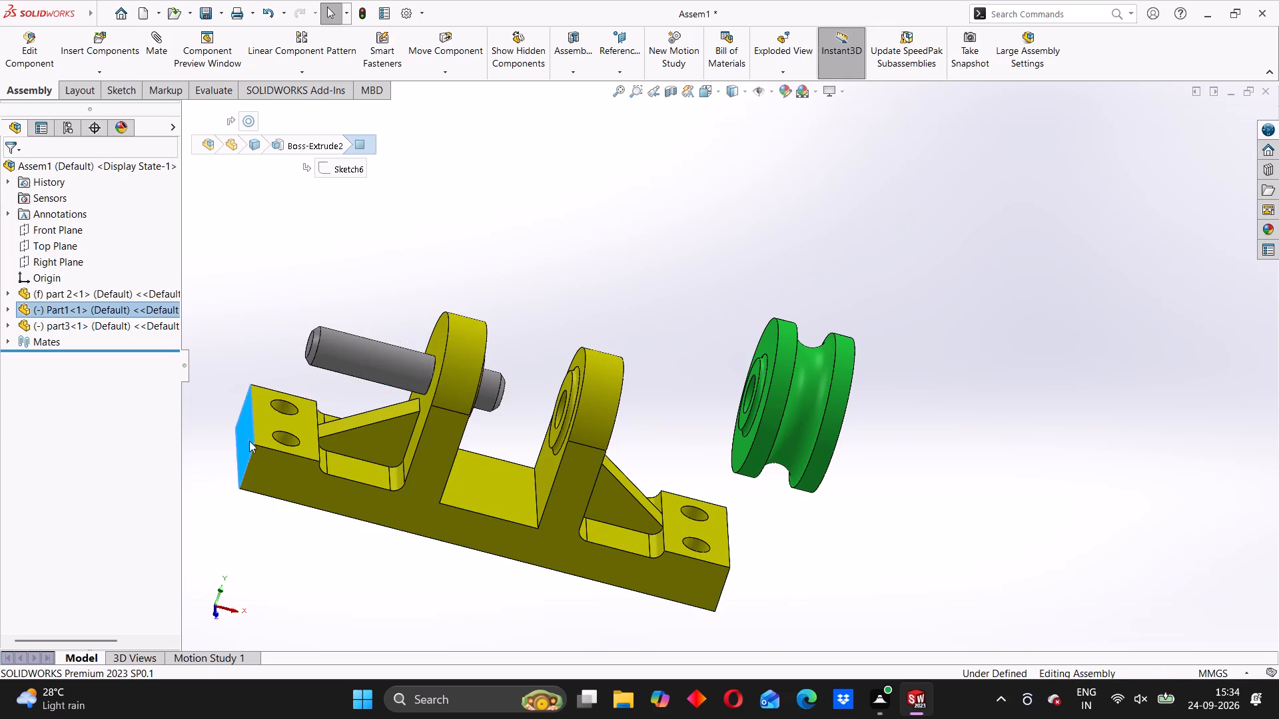
{"action": "left_click", "coordinate": [451, 441]}
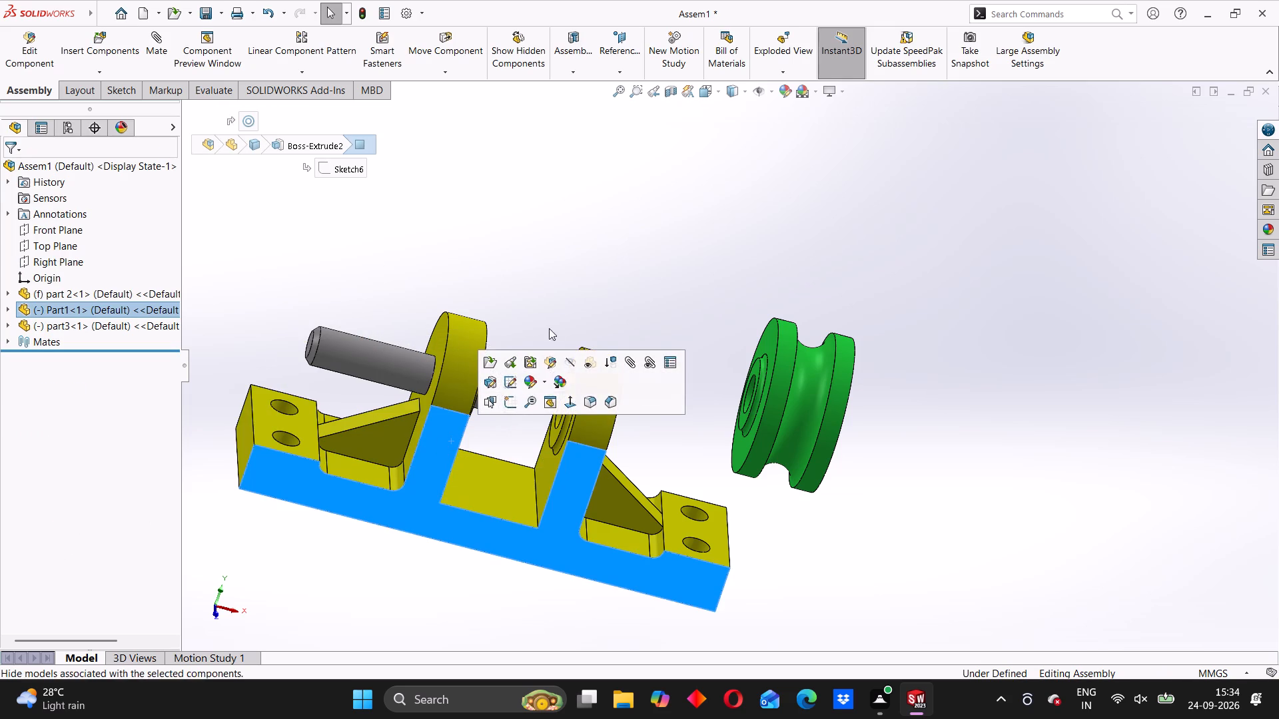
{"action": "right_click", "coordinate": [440, 428]}
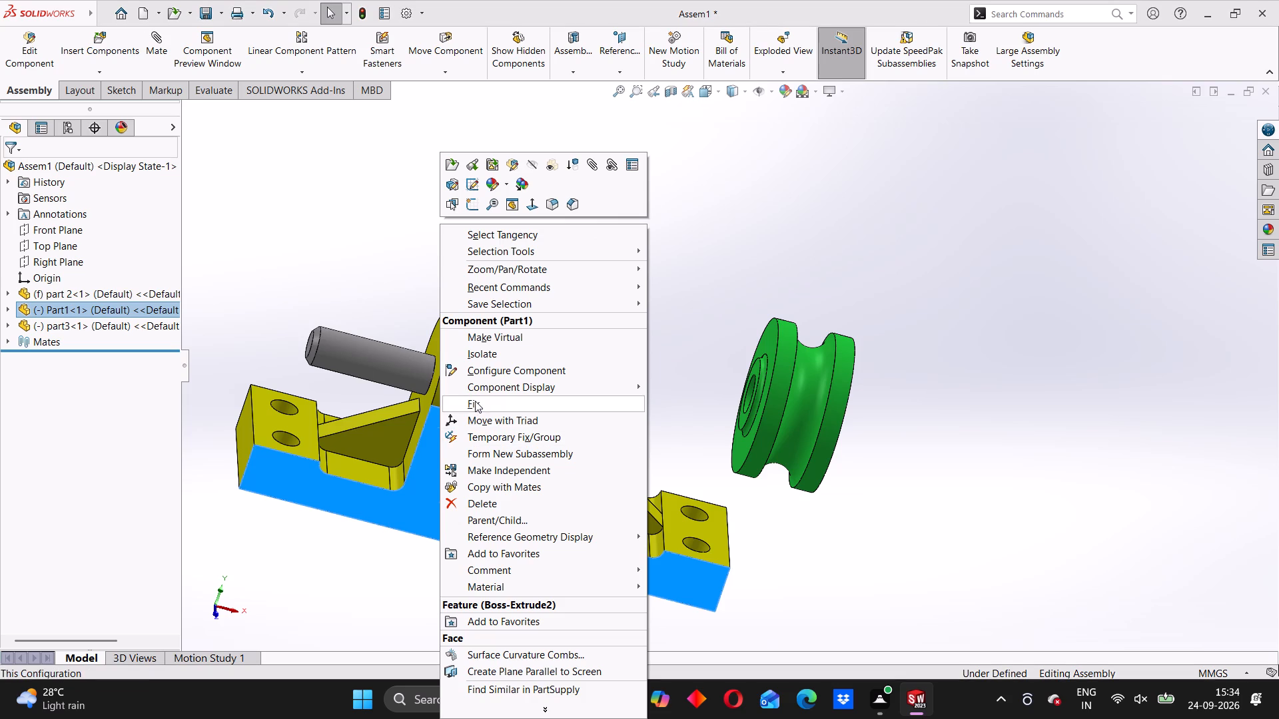
{"action": "left_click", "coordinate": [476, 404]}
{"action": "left_click", "coordinate": [390, 378]}
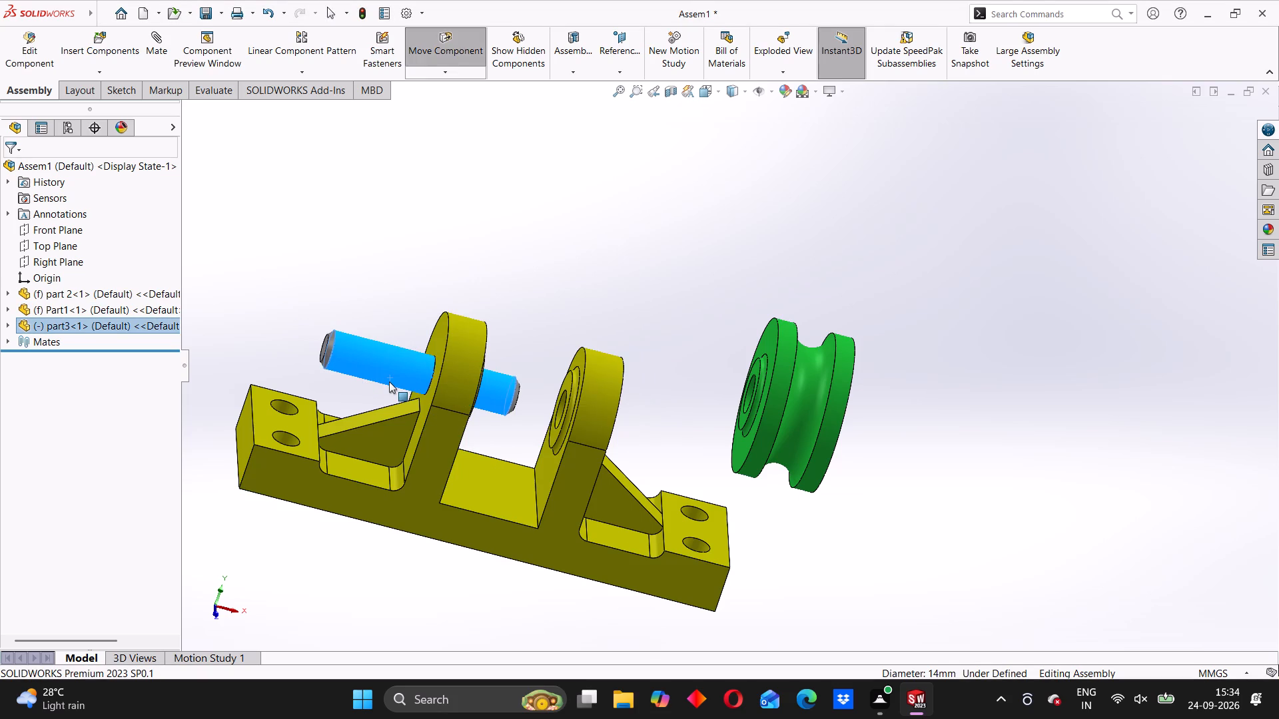
{"action": "scroll", "coordinate": [550, 349], "scroll_direction": "up", "scroll_amount": 2}
{"action": "left_click", "coordinate": [580, 323]}
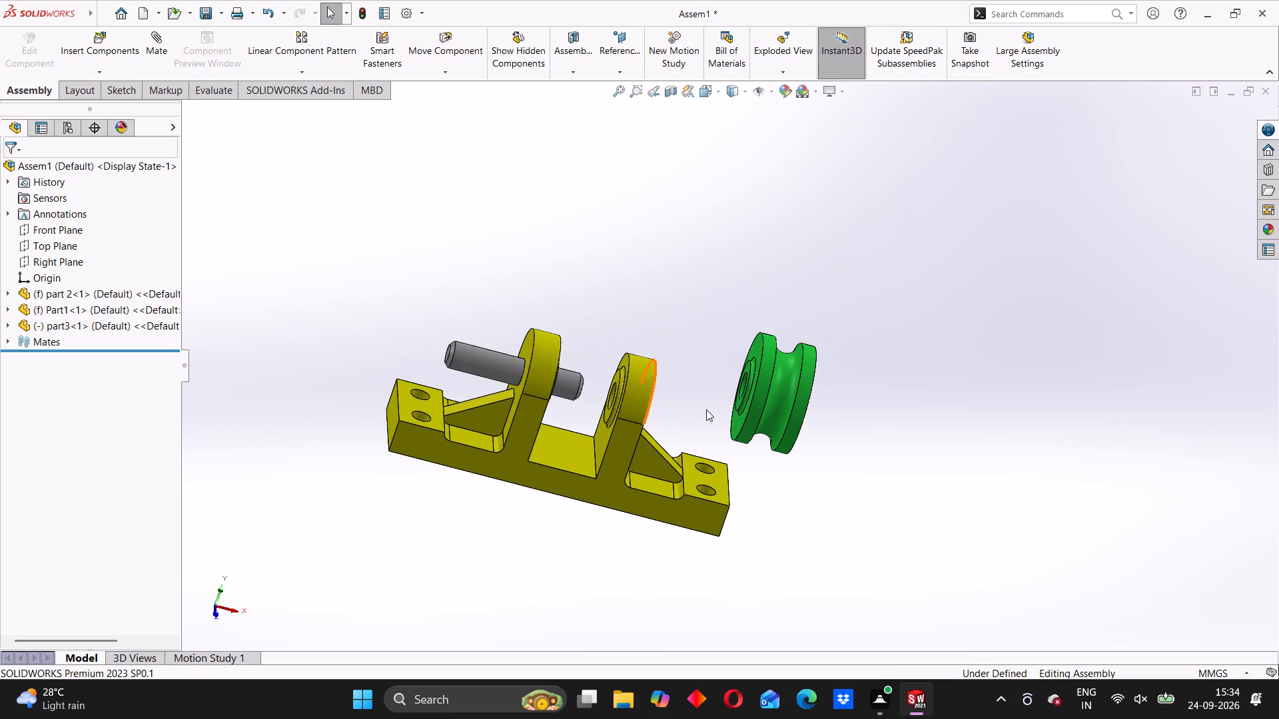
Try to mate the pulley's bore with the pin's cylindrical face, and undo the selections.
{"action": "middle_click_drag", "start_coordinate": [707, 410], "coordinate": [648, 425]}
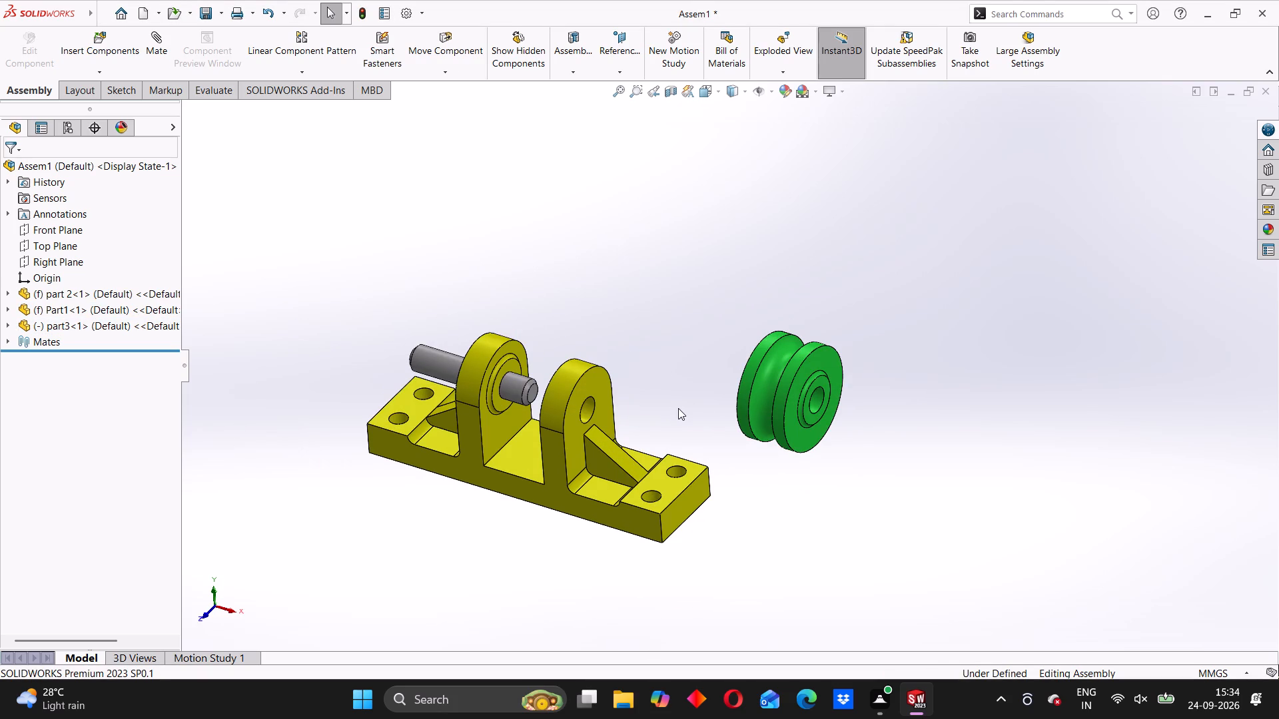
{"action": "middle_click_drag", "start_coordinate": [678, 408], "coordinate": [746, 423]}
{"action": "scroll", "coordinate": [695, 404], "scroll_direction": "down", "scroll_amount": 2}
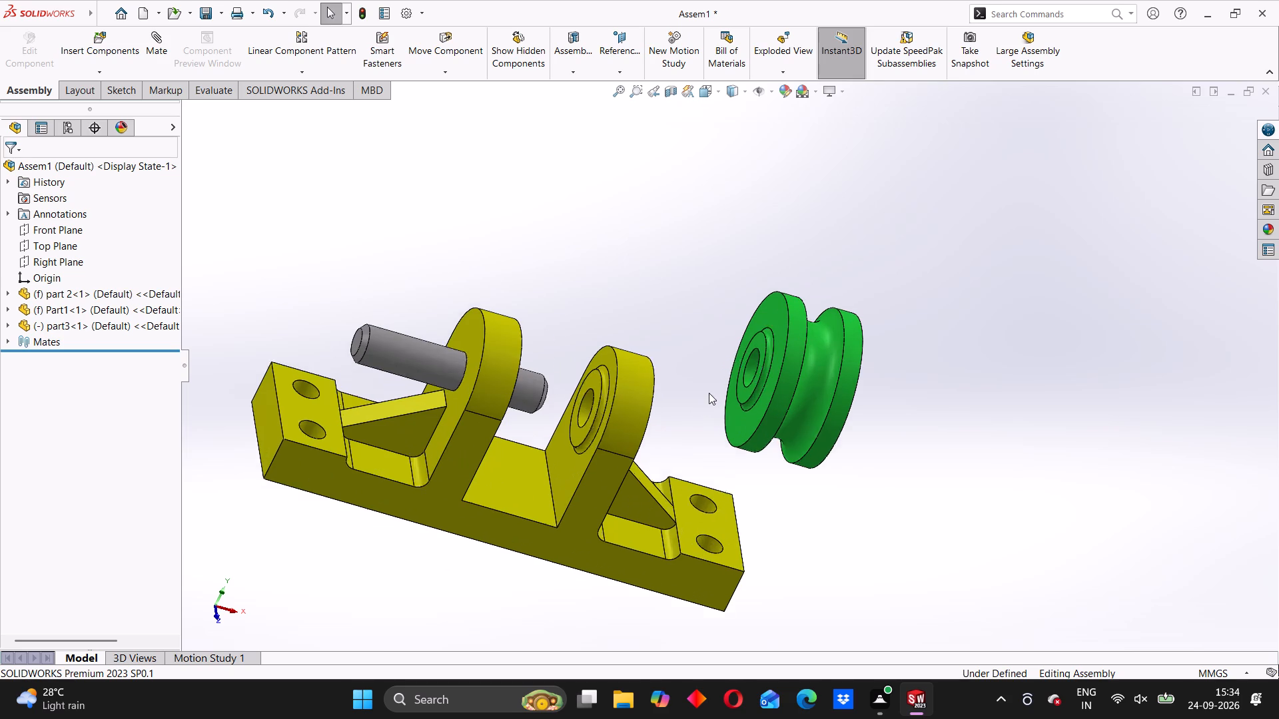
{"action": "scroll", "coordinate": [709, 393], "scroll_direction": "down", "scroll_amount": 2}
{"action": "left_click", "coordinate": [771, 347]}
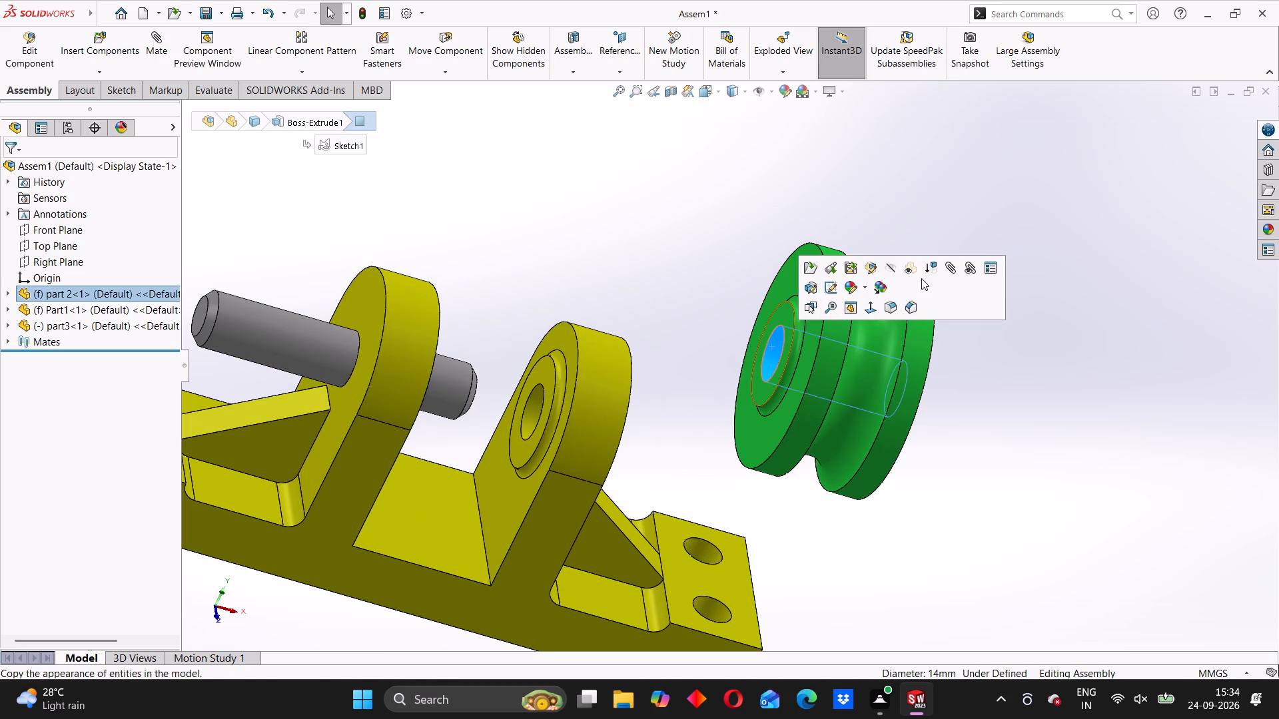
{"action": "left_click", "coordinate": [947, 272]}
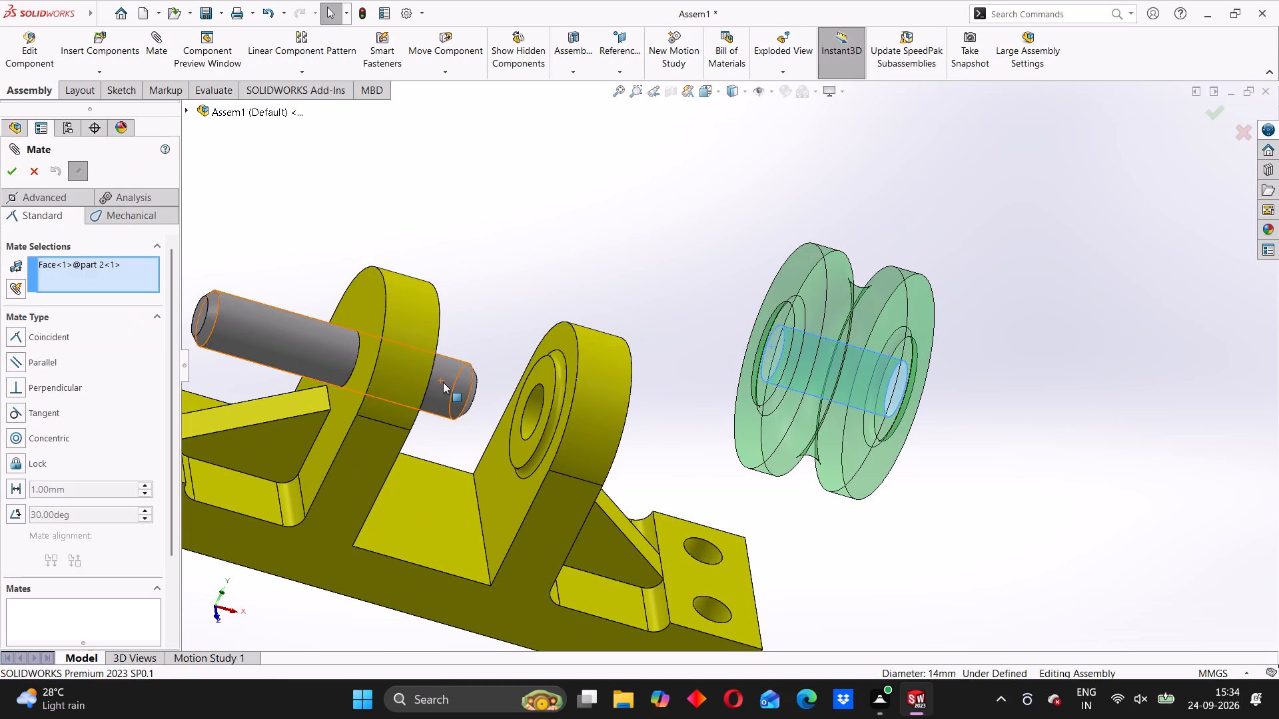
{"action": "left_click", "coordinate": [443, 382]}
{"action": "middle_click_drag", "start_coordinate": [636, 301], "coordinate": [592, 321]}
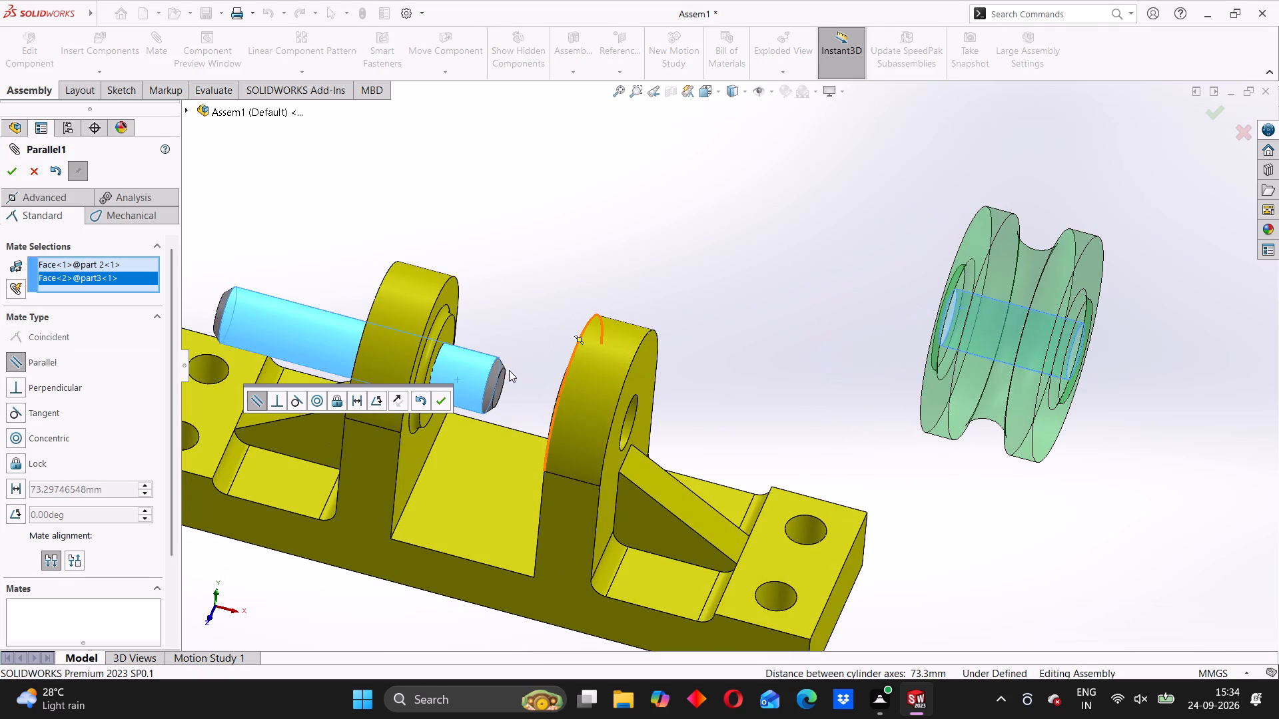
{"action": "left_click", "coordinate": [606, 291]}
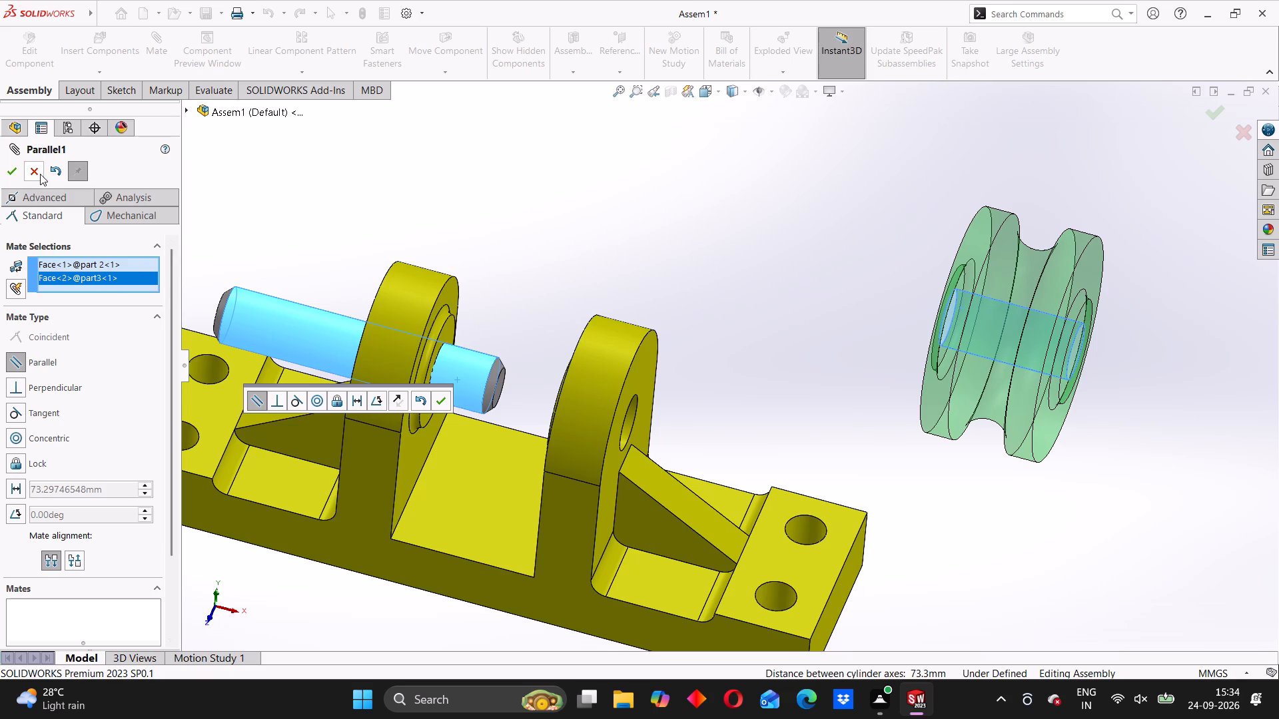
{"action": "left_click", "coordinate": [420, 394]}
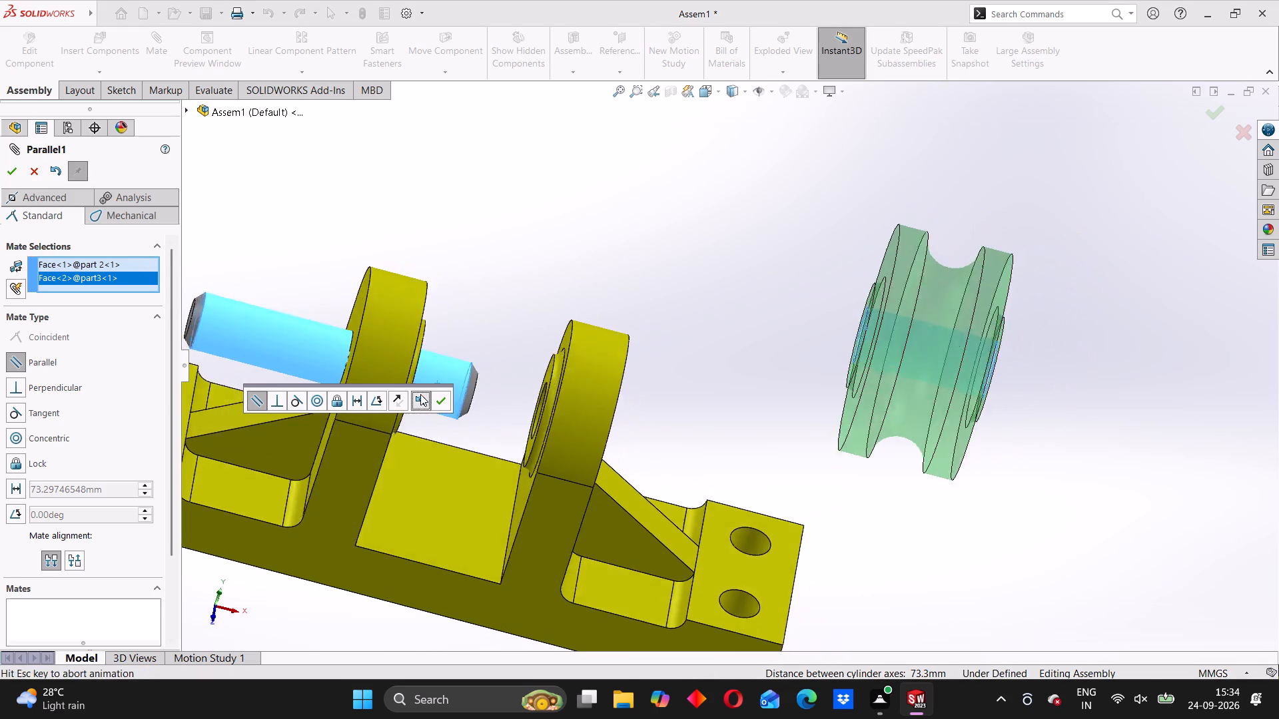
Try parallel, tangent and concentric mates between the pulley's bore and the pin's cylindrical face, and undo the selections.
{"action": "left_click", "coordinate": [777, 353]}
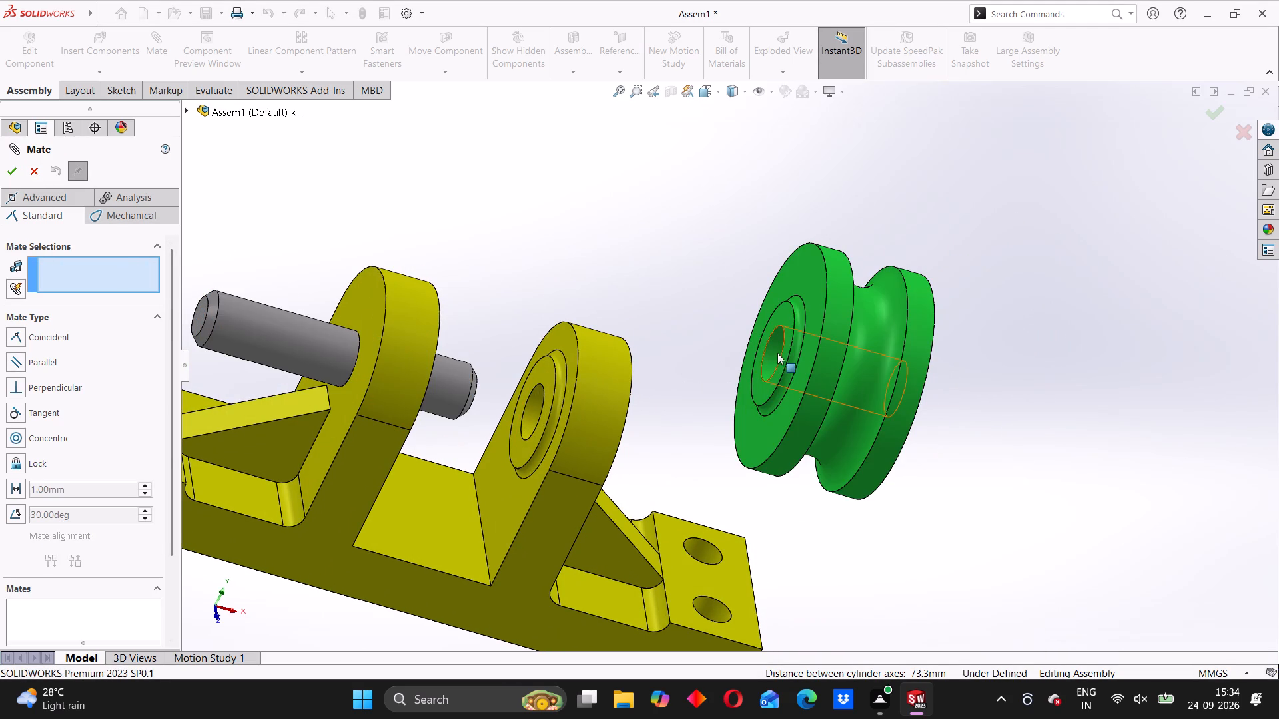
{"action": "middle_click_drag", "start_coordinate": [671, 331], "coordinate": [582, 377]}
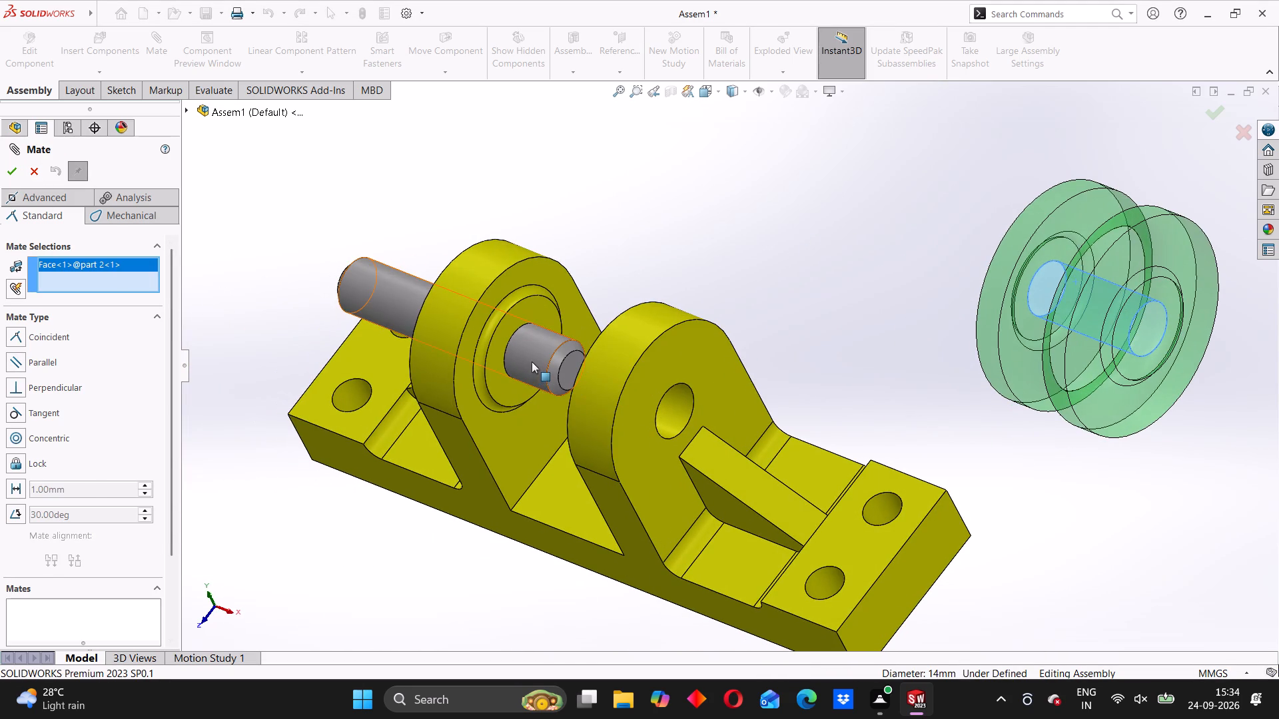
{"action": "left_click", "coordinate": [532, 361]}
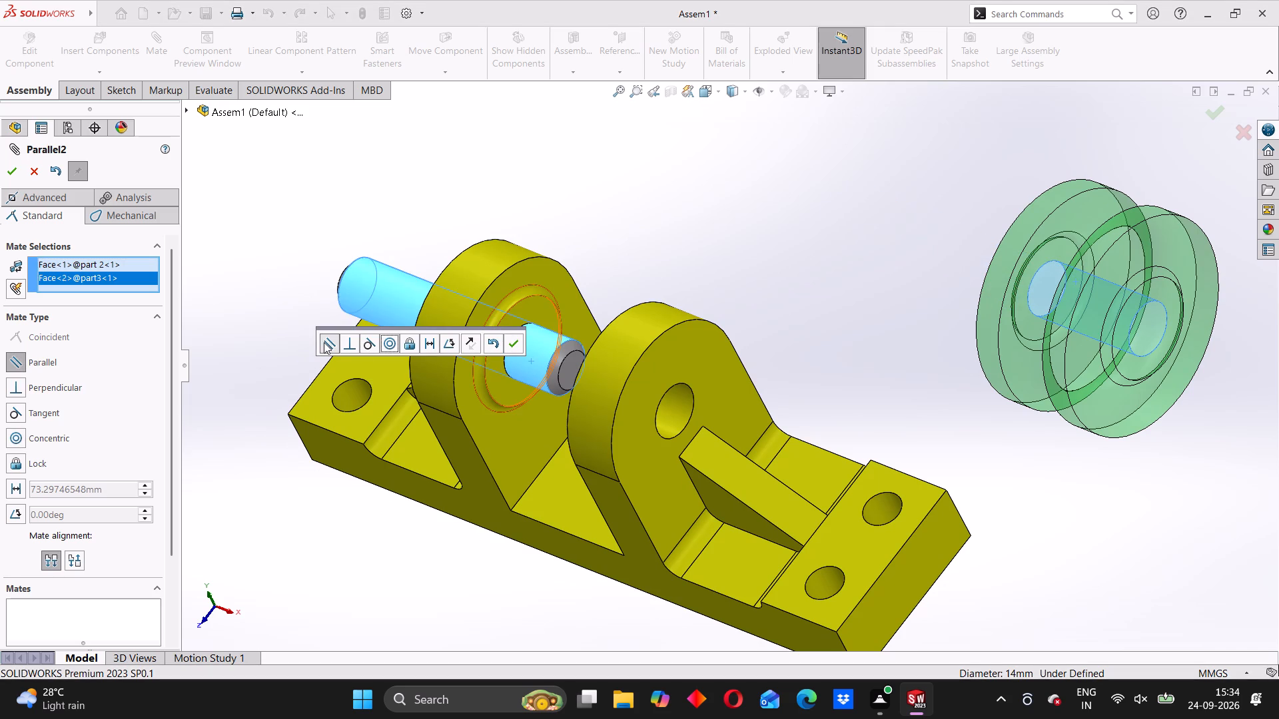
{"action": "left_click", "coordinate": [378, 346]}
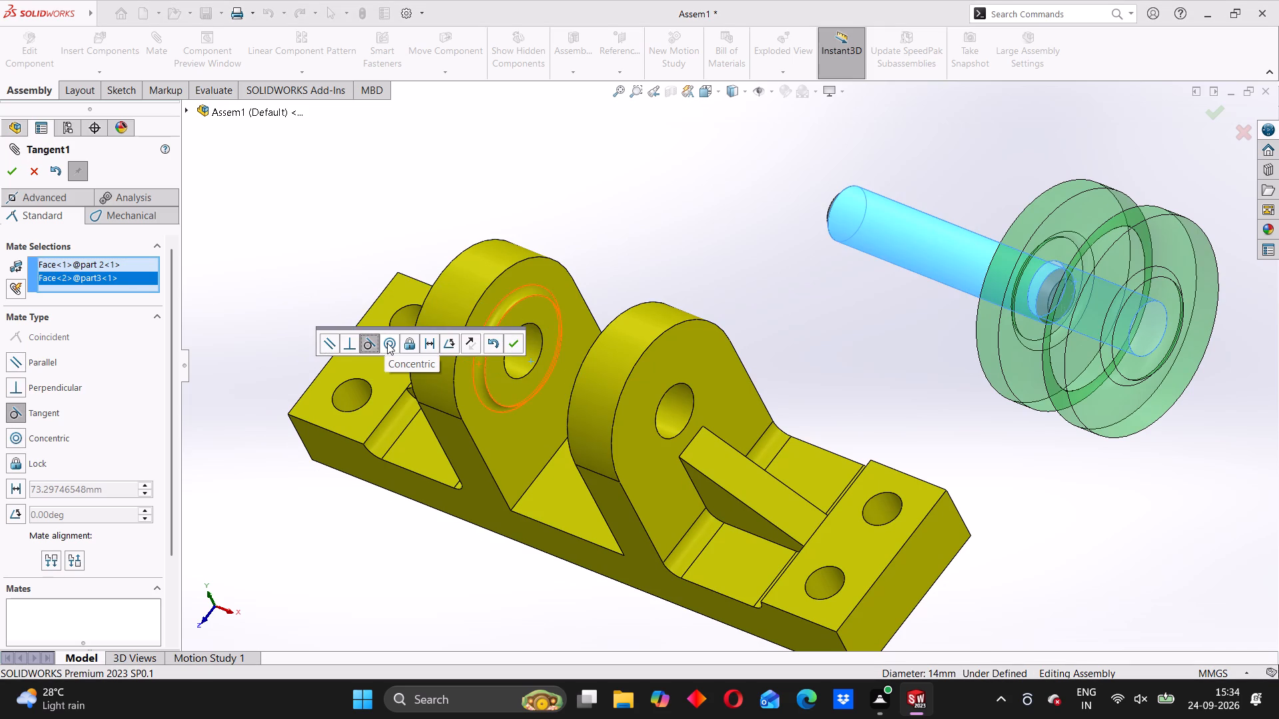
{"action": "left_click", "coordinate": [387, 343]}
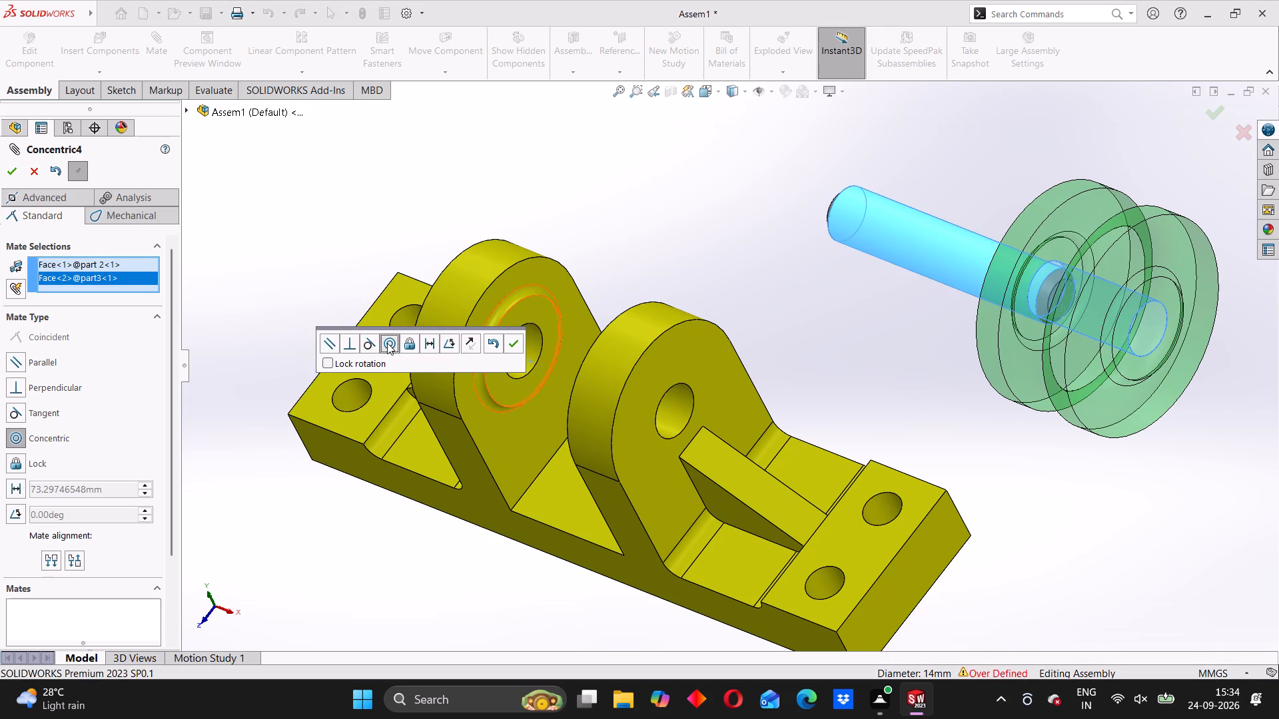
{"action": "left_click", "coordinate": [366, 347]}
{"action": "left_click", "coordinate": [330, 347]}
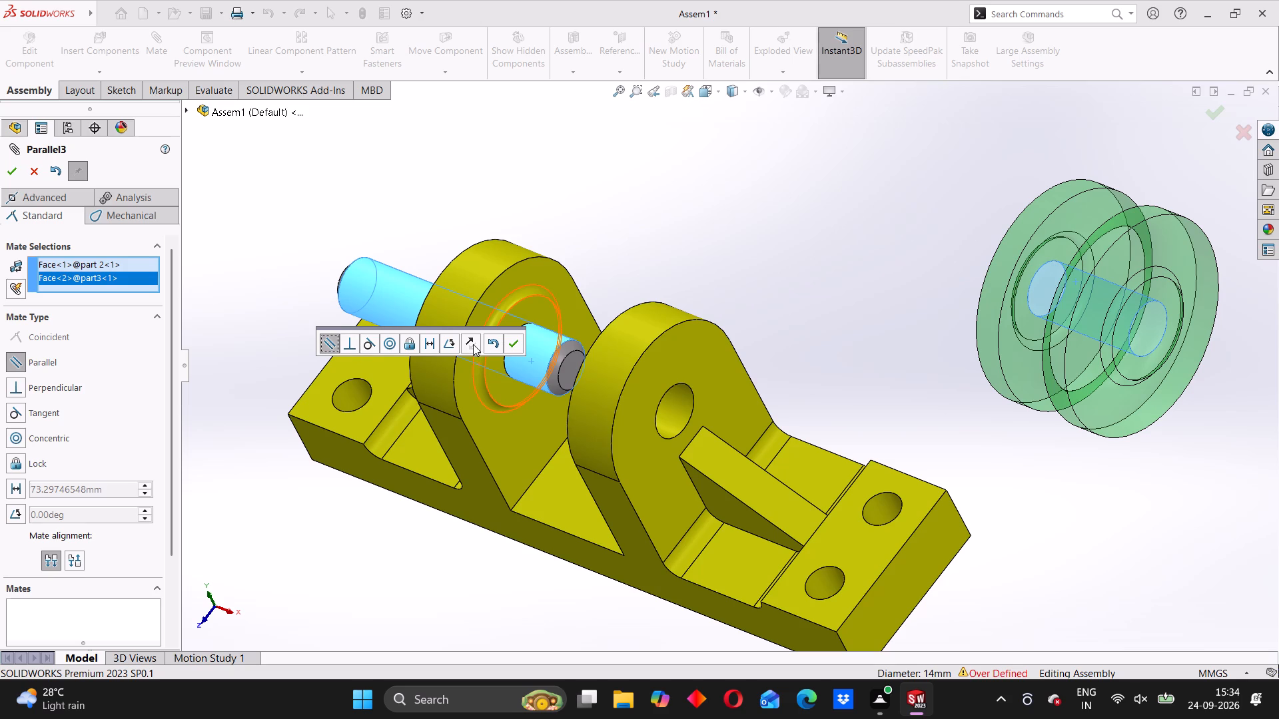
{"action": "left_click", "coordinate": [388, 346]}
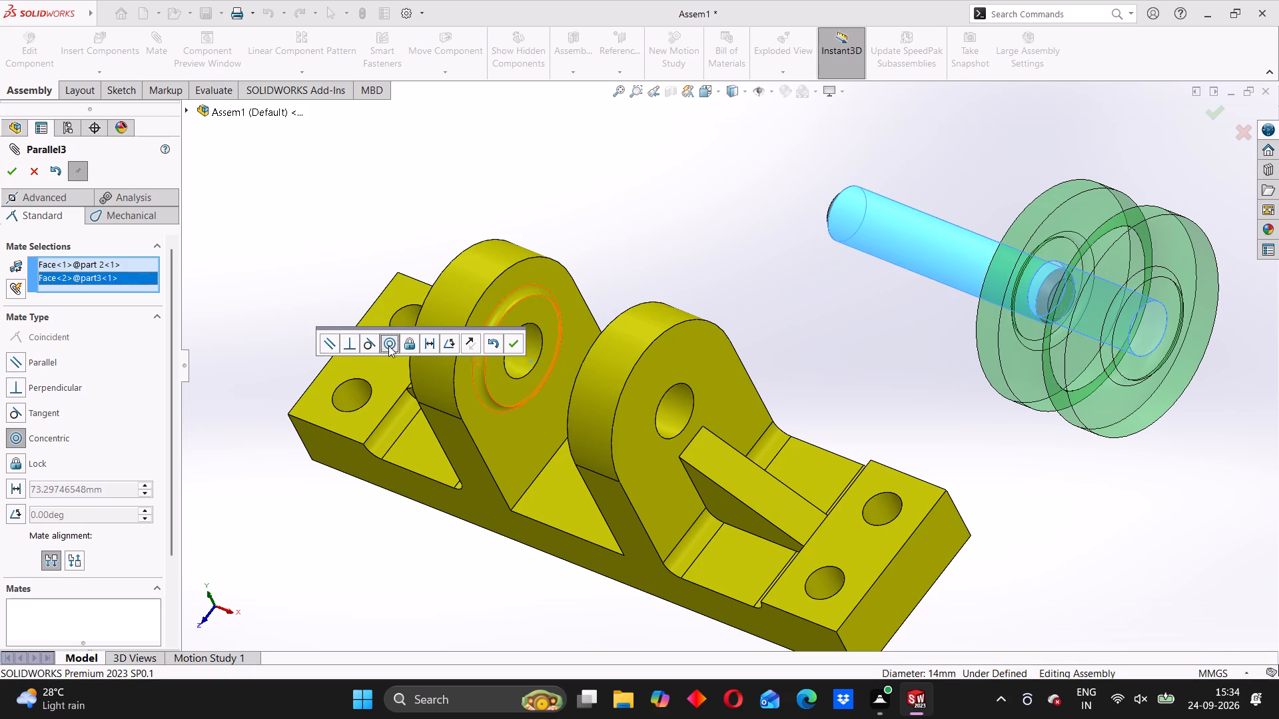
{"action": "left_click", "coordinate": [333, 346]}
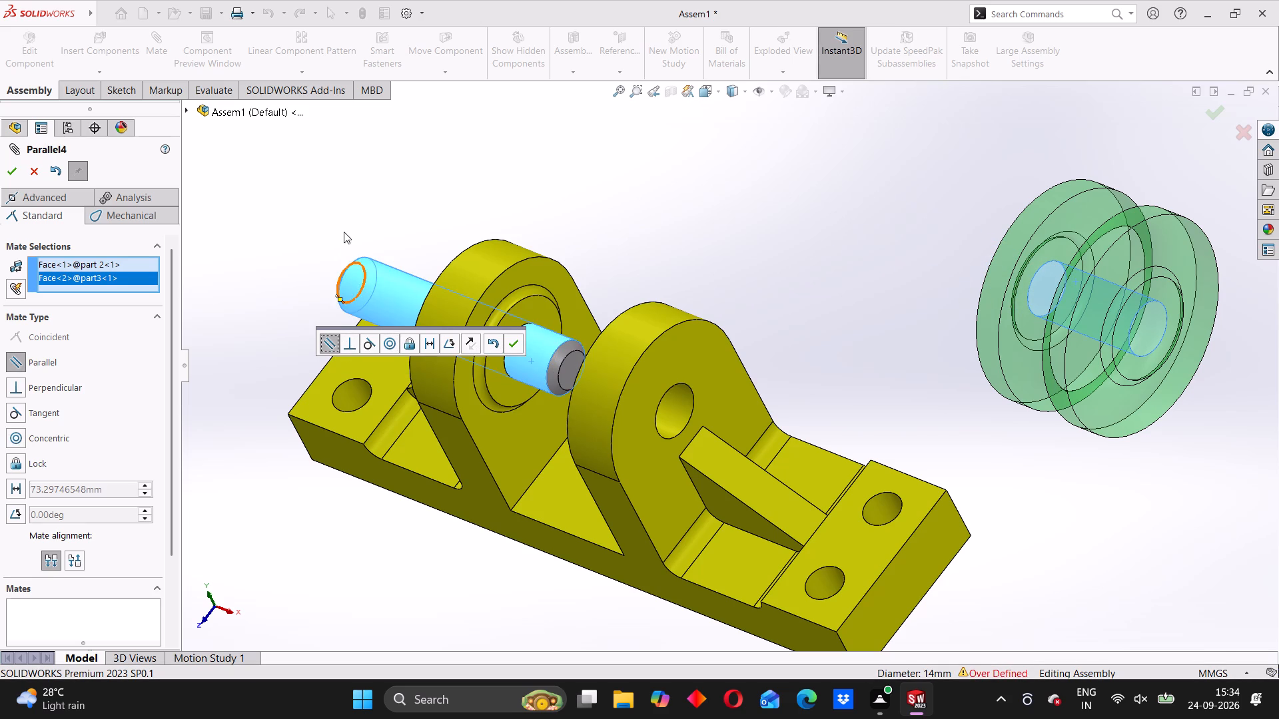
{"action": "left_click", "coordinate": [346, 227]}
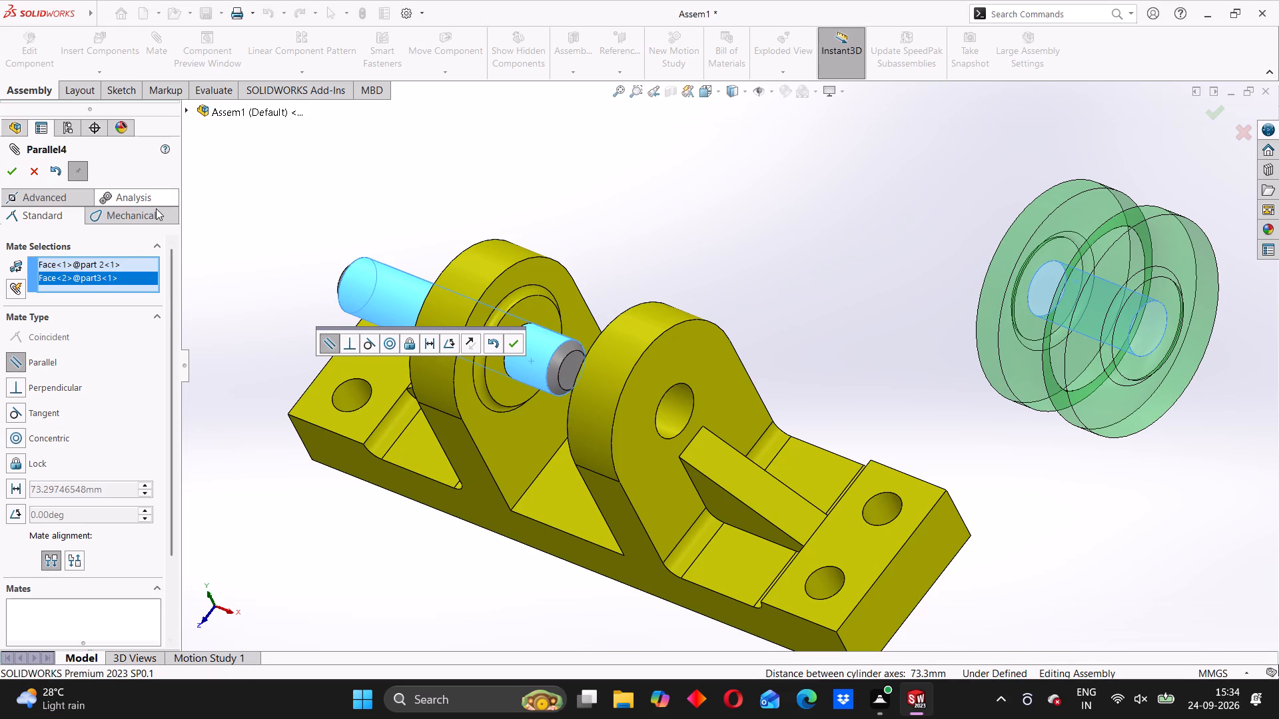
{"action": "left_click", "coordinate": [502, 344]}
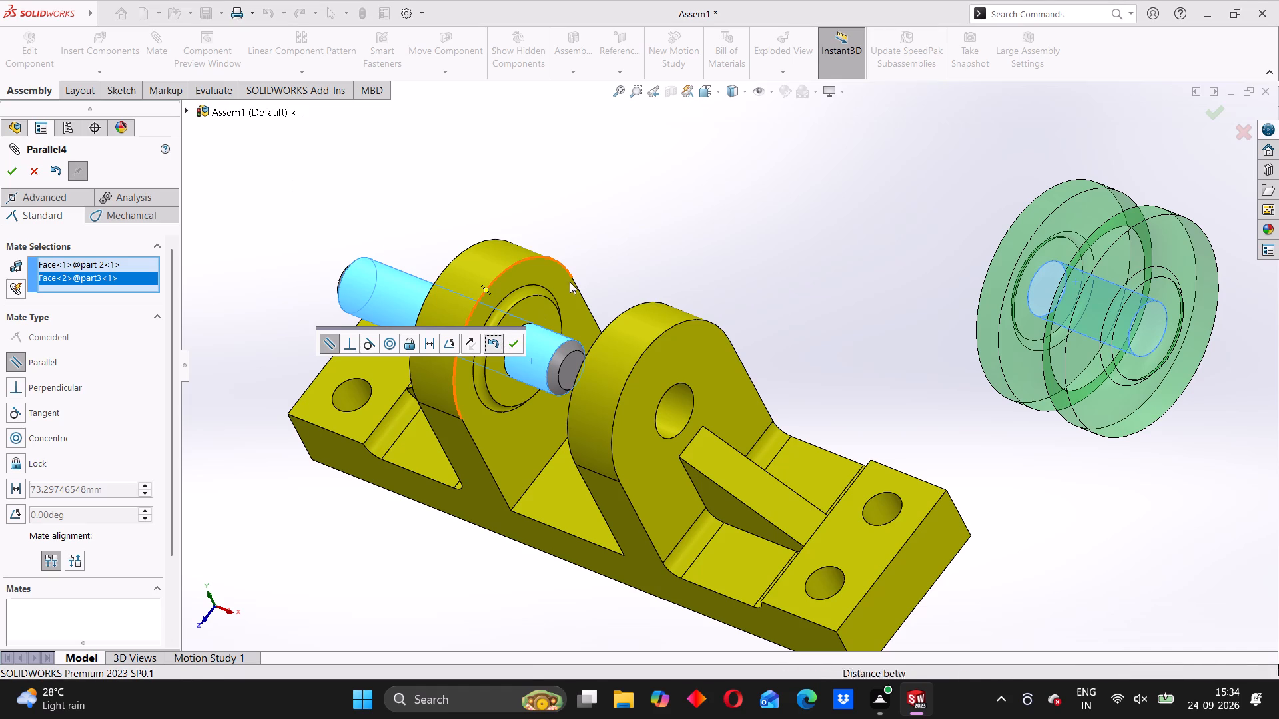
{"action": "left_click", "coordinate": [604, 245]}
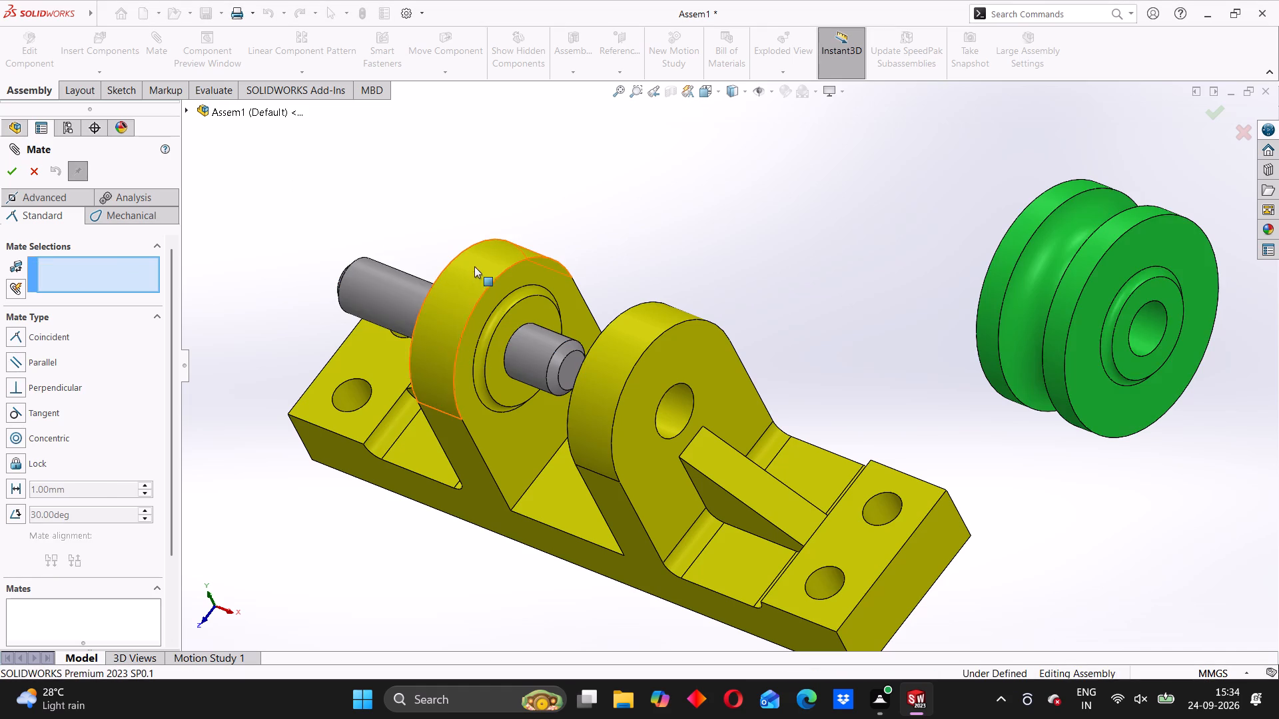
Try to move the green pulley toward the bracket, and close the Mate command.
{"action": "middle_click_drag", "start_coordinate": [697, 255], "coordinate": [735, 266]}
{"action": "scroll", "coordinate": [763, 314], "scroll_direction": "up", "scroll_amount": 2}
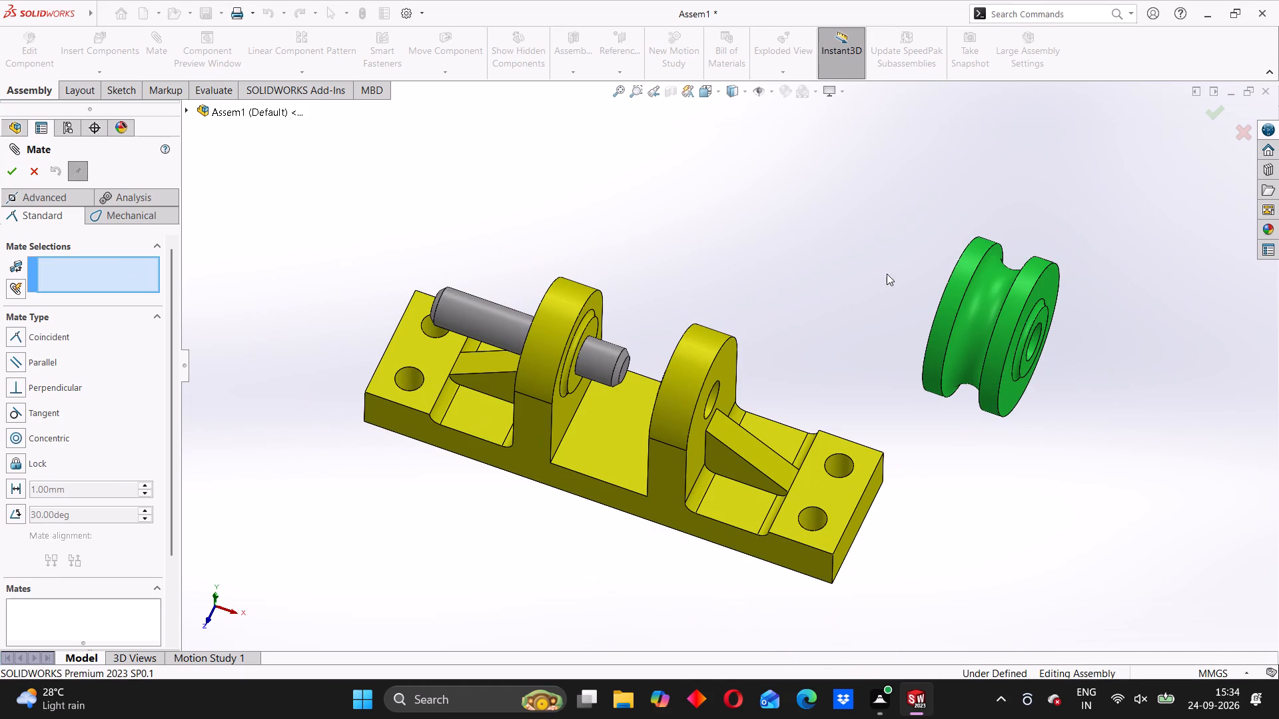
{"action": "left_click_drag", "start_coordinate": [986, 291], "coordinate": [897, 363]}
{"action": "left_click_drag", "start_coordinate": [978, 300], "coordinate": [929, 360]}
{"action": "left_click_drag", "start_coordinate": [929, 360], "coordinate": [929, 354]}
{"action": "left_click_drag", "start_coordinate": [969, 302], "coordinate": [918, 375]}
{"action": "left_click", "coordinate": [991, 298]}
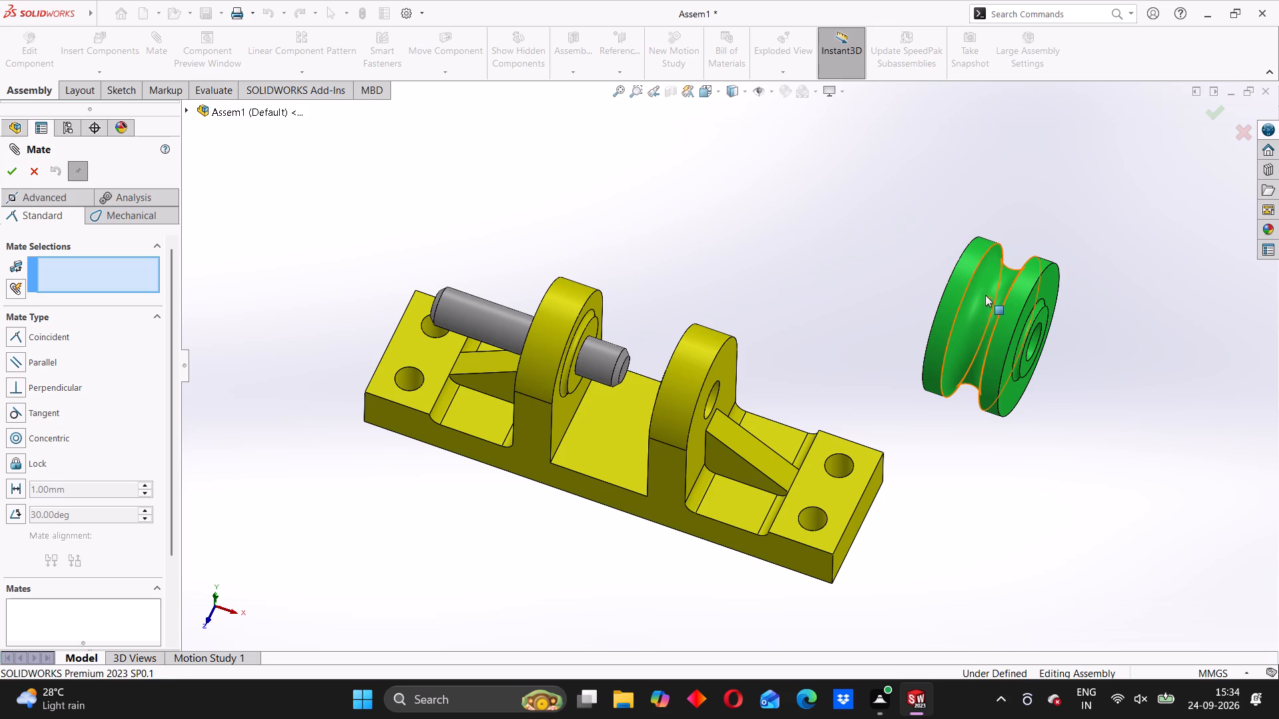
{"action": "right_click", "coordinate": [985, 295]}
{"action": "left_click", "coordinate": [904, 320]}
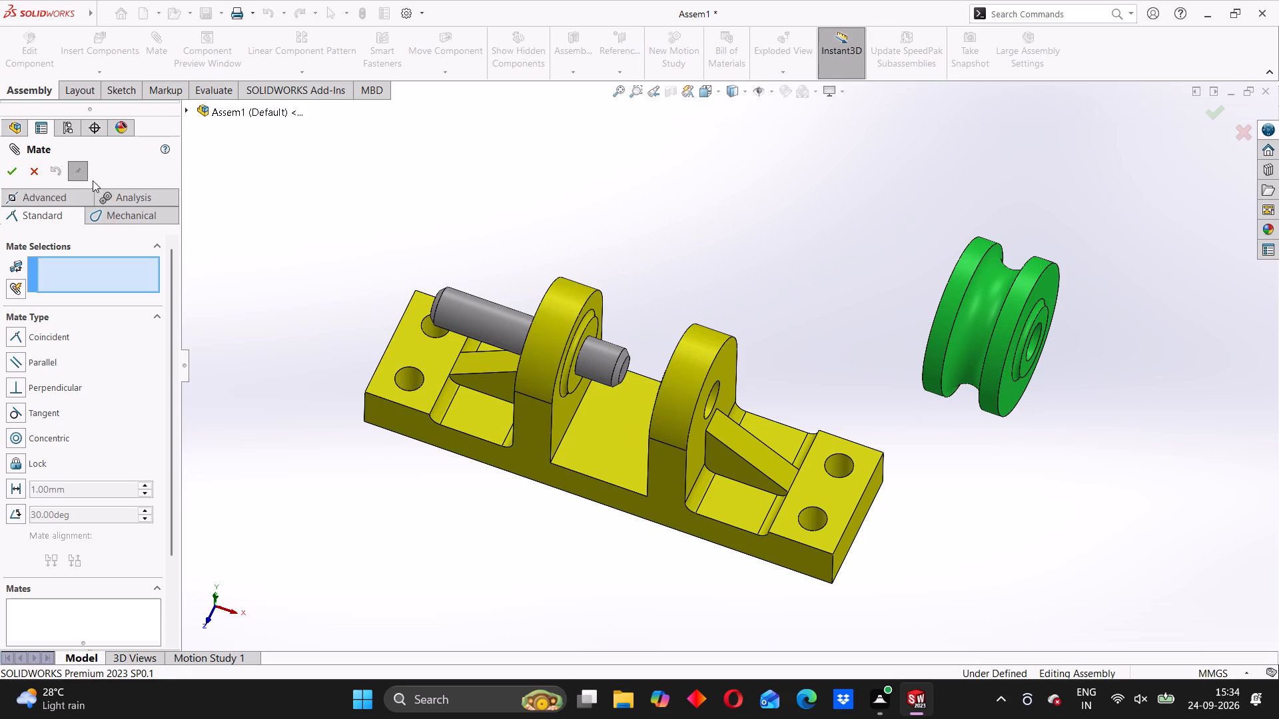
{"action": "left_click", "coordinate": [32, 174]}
Float the green pulley, part 2, and move it closer to the bracket.
{"action": "right_click", "coordinate": [964, 320]}
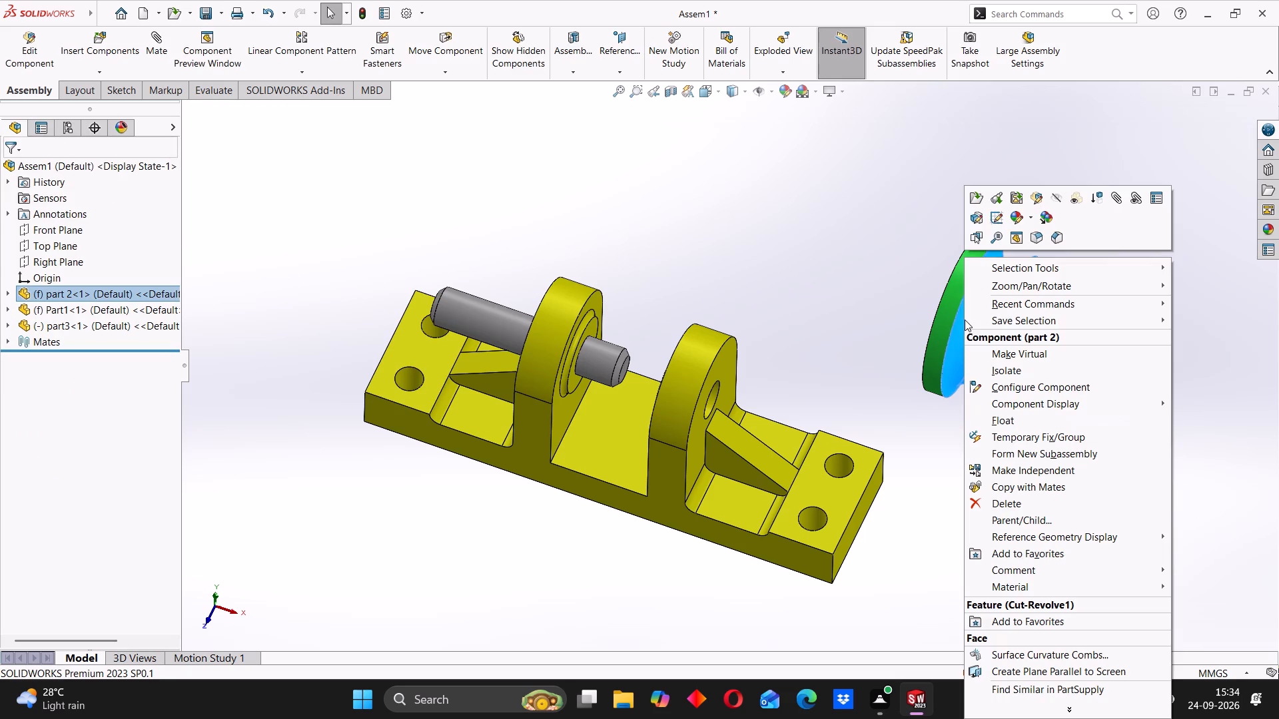
{"action": "left_click", "coordinate": [1002, 421]}
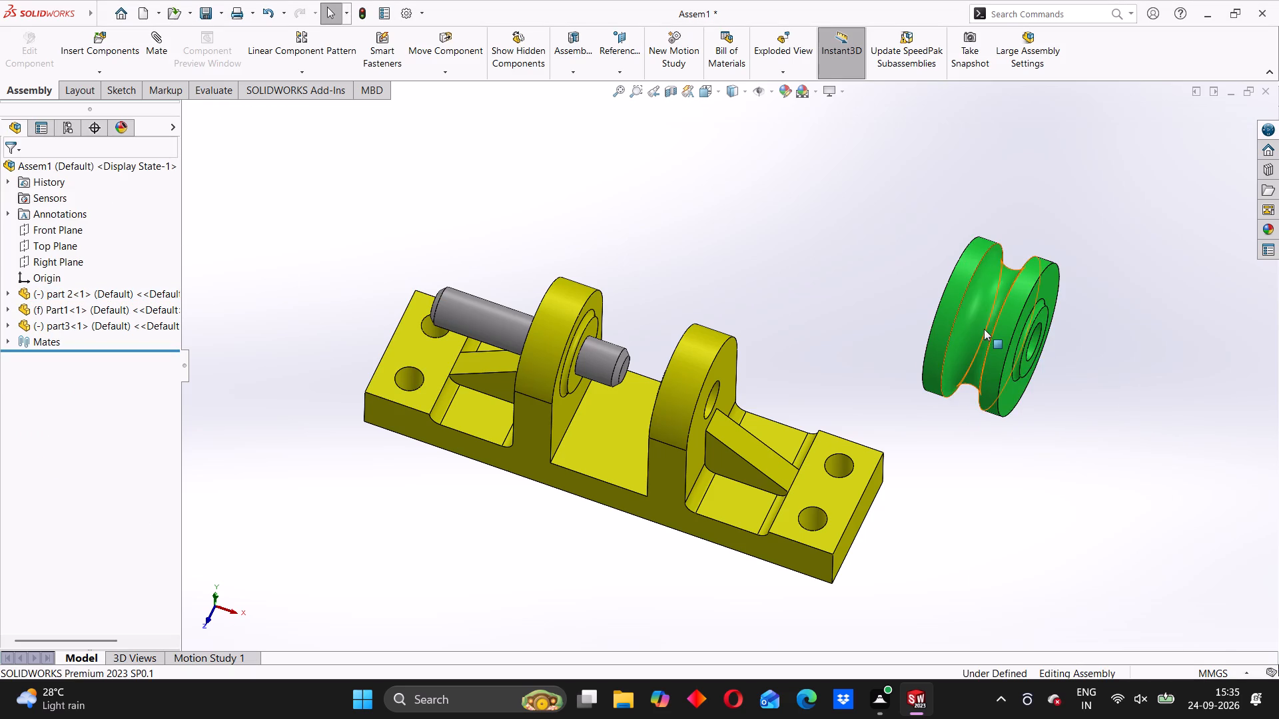
{"action": "left_click_drag", "start_coordinate": [983, 325], "coordinate": [866, 346]}
{"action": "left_click_drag", "start_coordinate": [861, 341], "coordinate": [856, 342]}
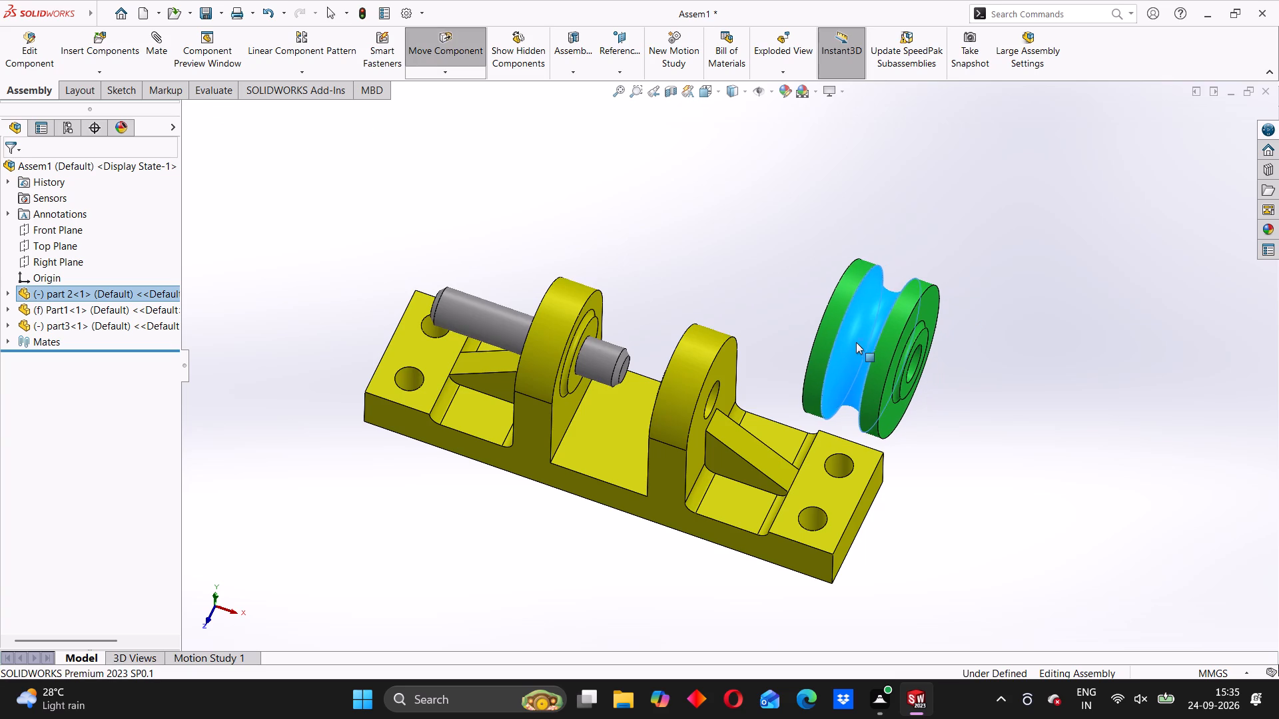
{"action": "left_click_drag", "start_coordinate": [856, 342], "coordinate": [823, 341]}
Add a concentric mate between the pin's cylindrical face and the pulley's bore, leaving rotation unlocked.
{"action": "scroll", "coordinate": [907, 329], "scroll_direction": "down", "scroll_amount": 2}
{"action": "middle_click_drag", "start_coordinate": [899, 377], "coordinate": [857, 366]}
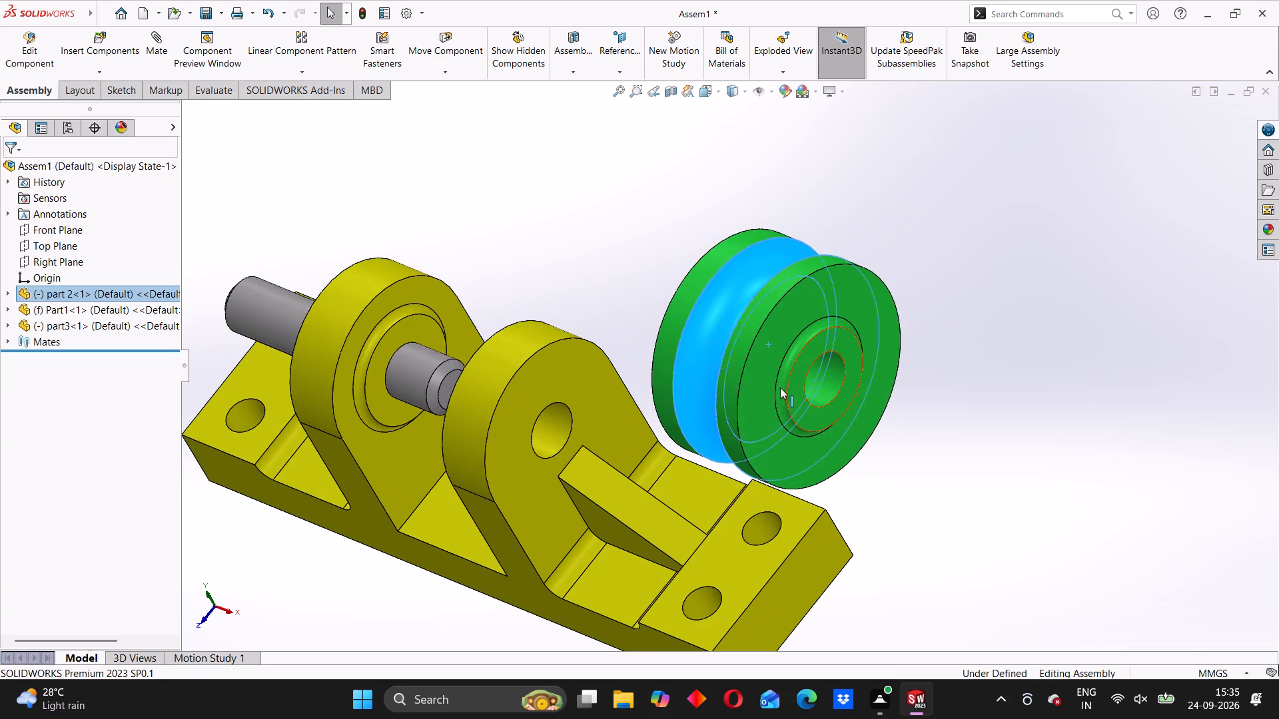
{"action": "scroll", "coordinate": [745, 411], "scroll_direction": "up", "scroll_amount": 3}
{"action": "middle_click", "coordinate": [799, 421]}
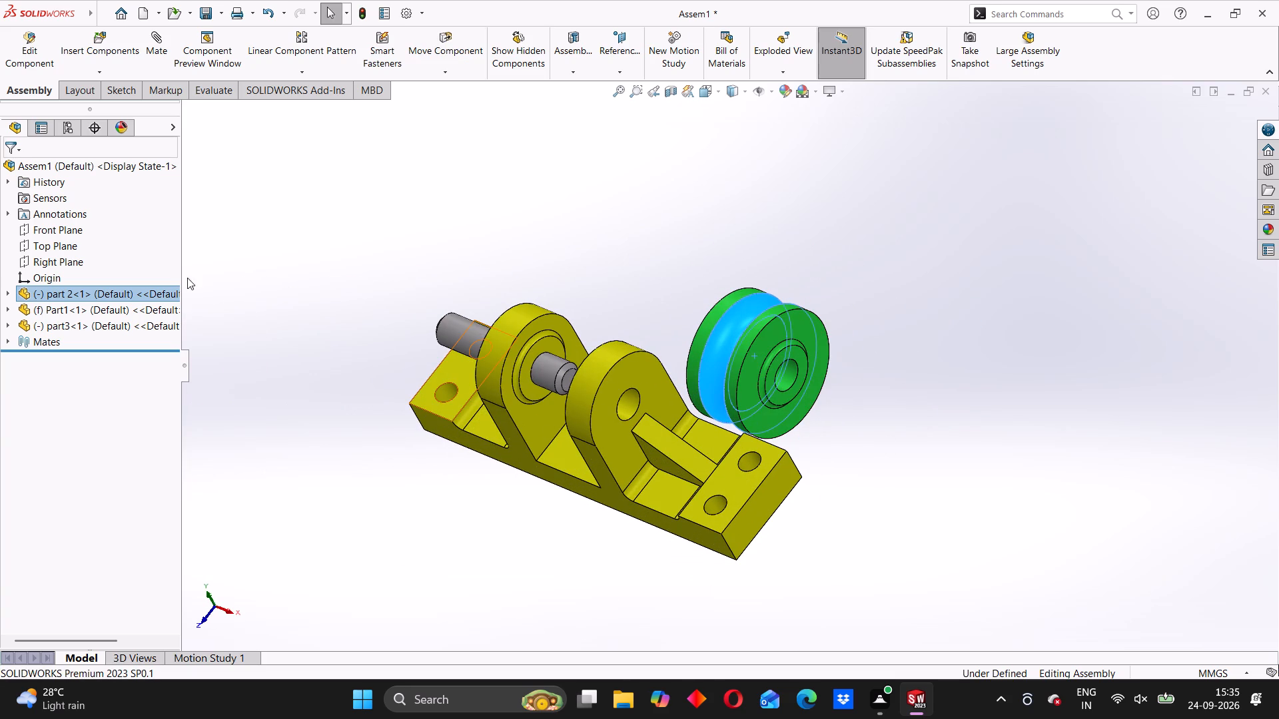
{"action": "middle_click_drag", "start_coordinate": [756, 347], "coordinate": [853, 385]}
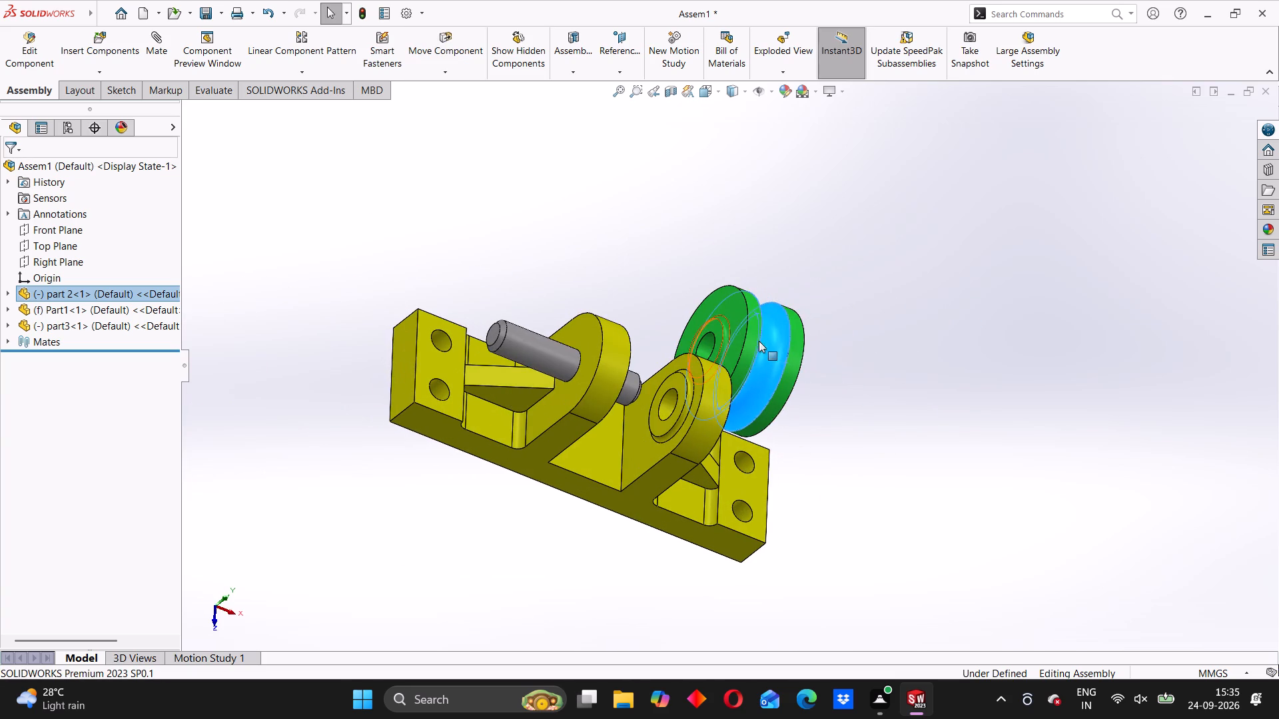
{"action": "middle_click_drag", "start_coordinate": [807, 358], "coordinate": [757, 353]}
{"action": "left_click", "coordinate": [578, 380]}
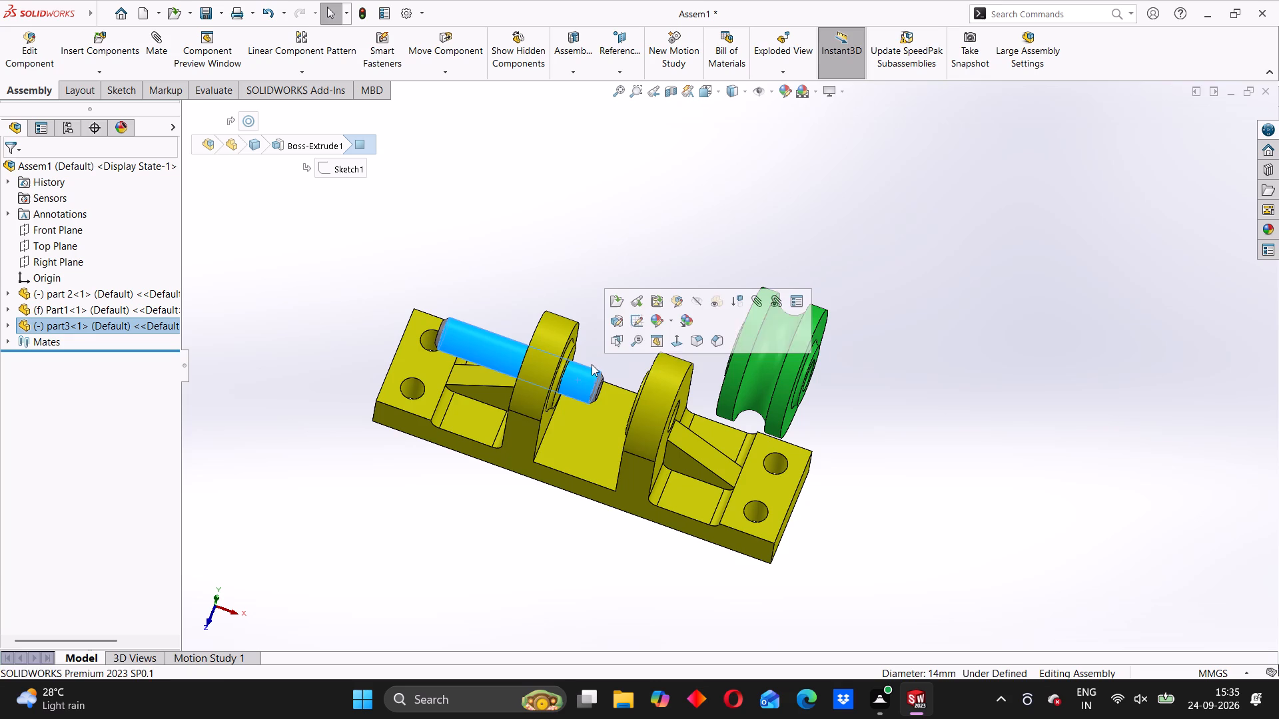
{"action": "left_click", "coordinate": [756, 302]}
{"action": "middle_click_drag", "start_coordinate": [843, 385], "coordinate": [843, 385]}
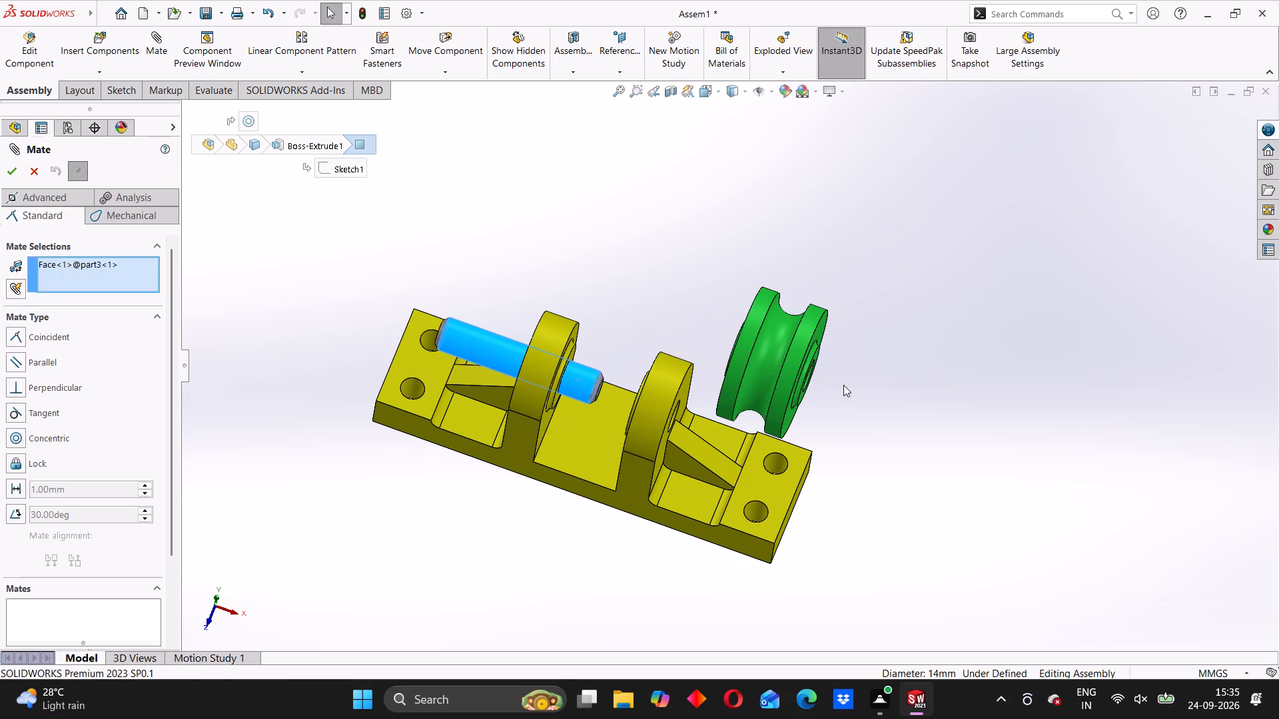
{"action": "middle_click_drag", "start_coordinate": [843, 385], "coordinate": [809, 385]}
{"action": "left_click", "coordinate": [801, 376]}
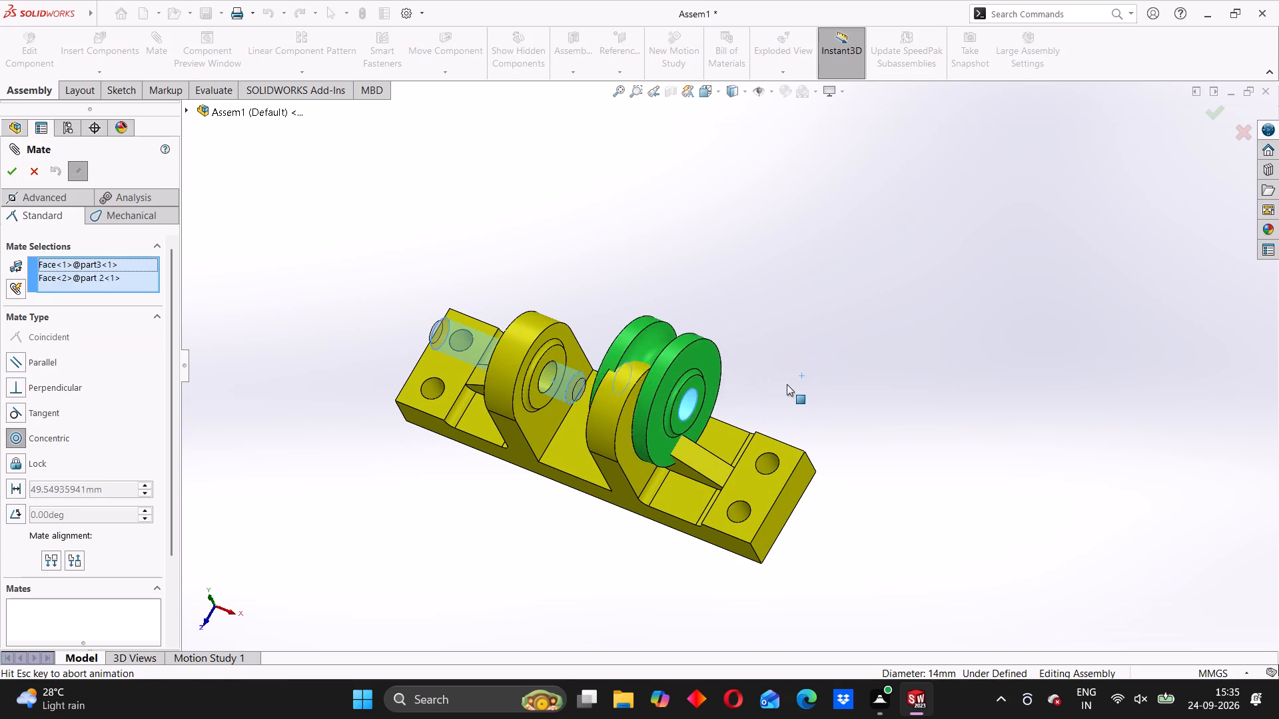
{"action": "middle_click_drag", "start_coordinate": [745, 340], "coordinate": [784, 343]}
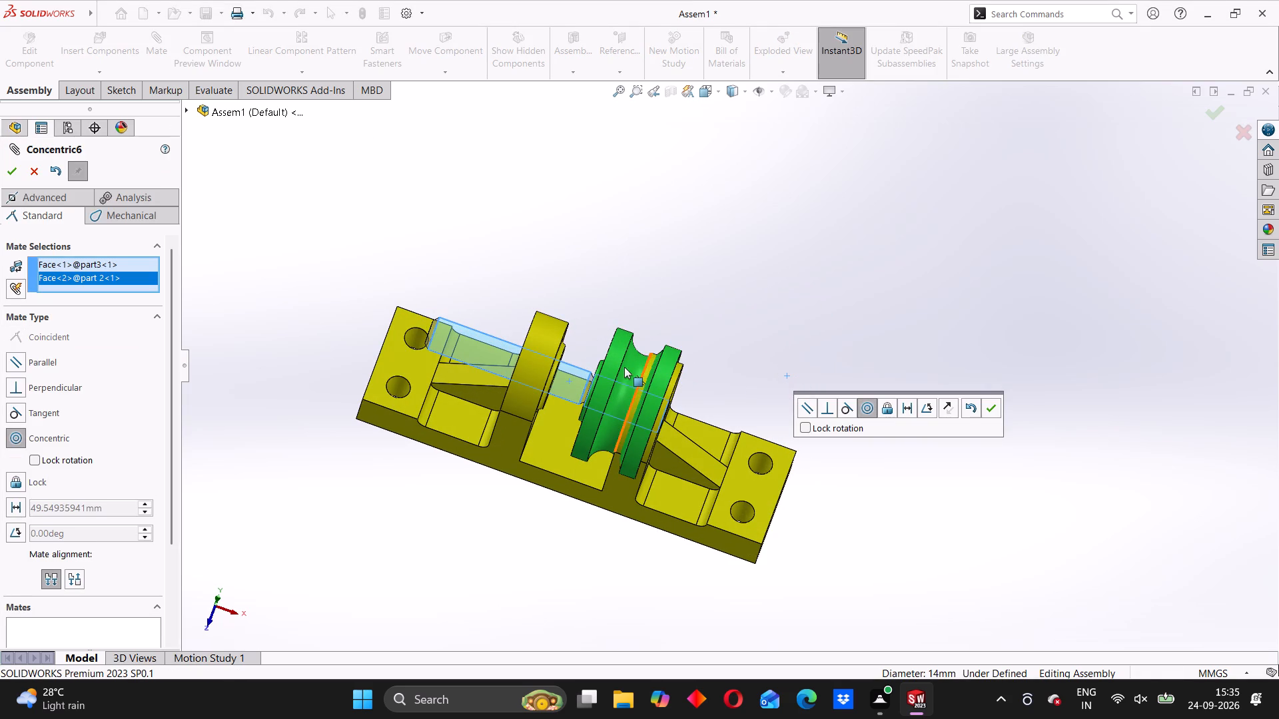
{"action": "left_click", "coordinate": [995, 409]}
Slide the pulley along the pin's axis into the gap between the bracket's two uprights.
{"action": "left_click_drag", "start_coordinate": [622, 375], "coordinate": [575, 361]}
{"action": "left_click_drag", "start_coordinate": [596, 359], "coordinate": [617, 374]}
Start an advanced Width mate with the Centered constraint, using the facing inner faces of the bracket's two uprights as width selections.
{"action": "scroll", "coordinate": [606, 375], "scroll_direction": "down", "scroll_amount": 3}
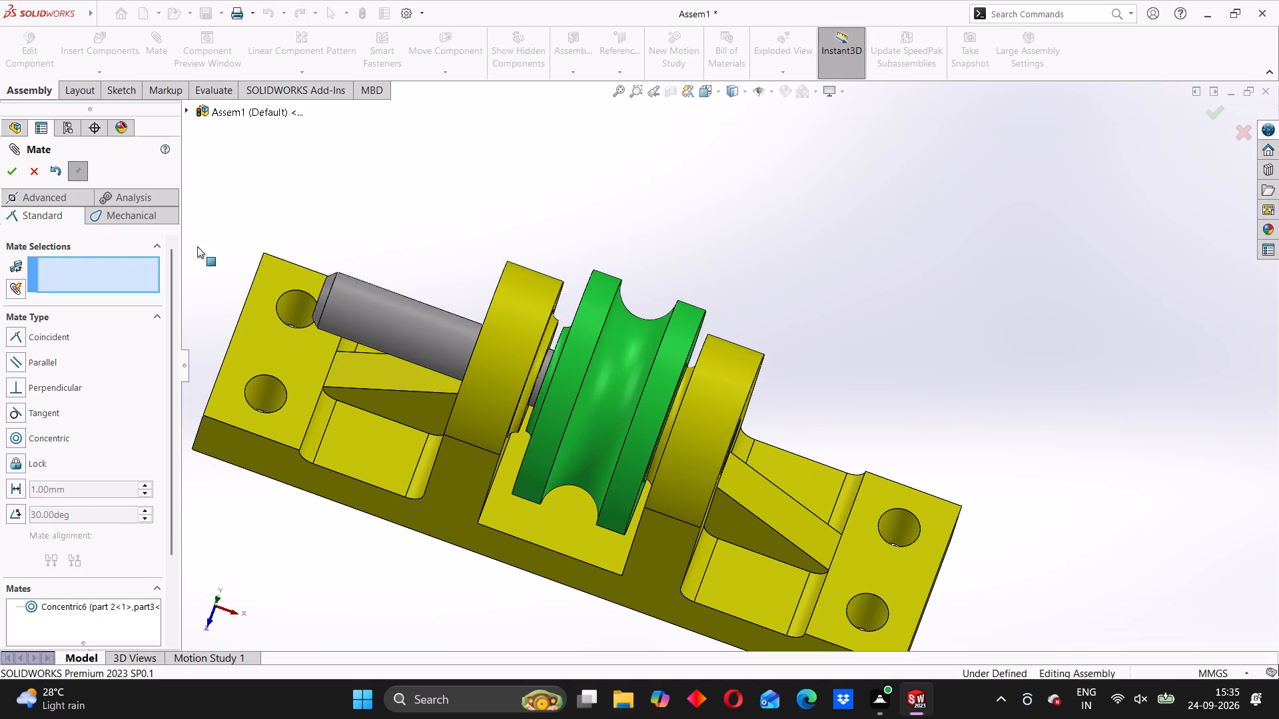
{"action": "left_click", "coordinate": [23, 203]}
{"action": "left_click", "coordinate": [18, 382]}
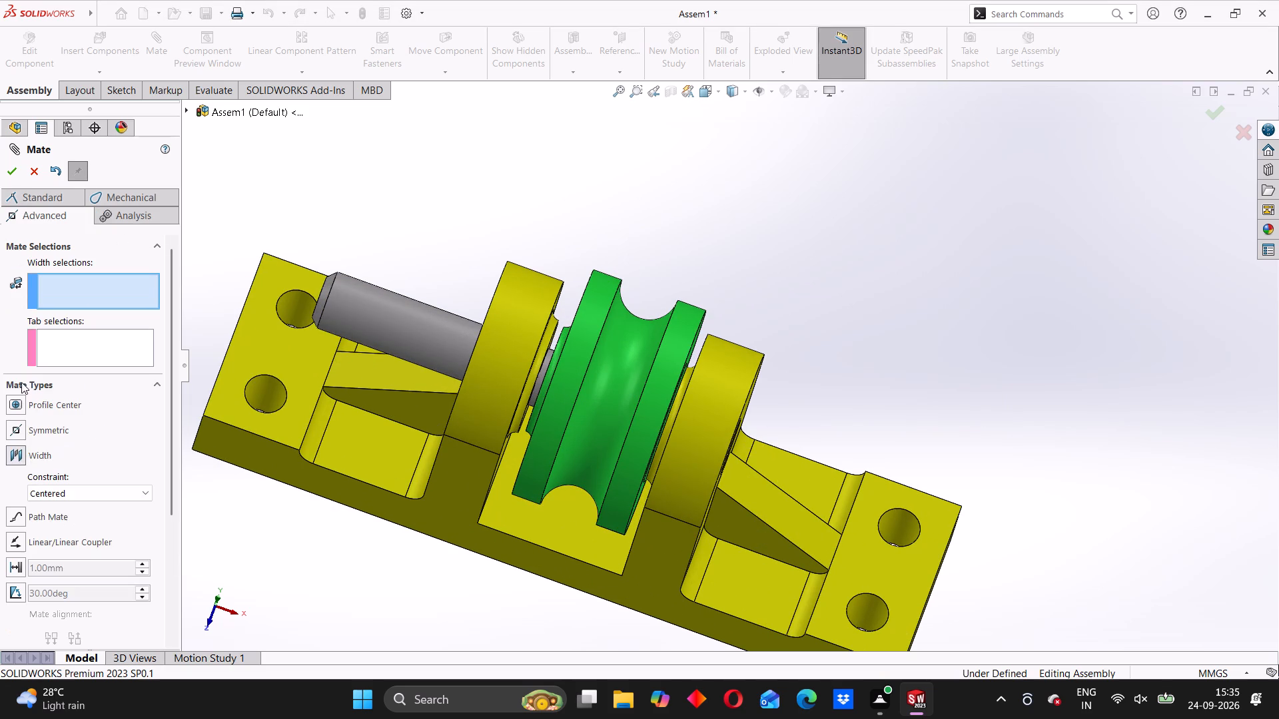
{"action": "middle_click_drag", "start_coordinate": [614, 417], "coordinate": [569, 419]}
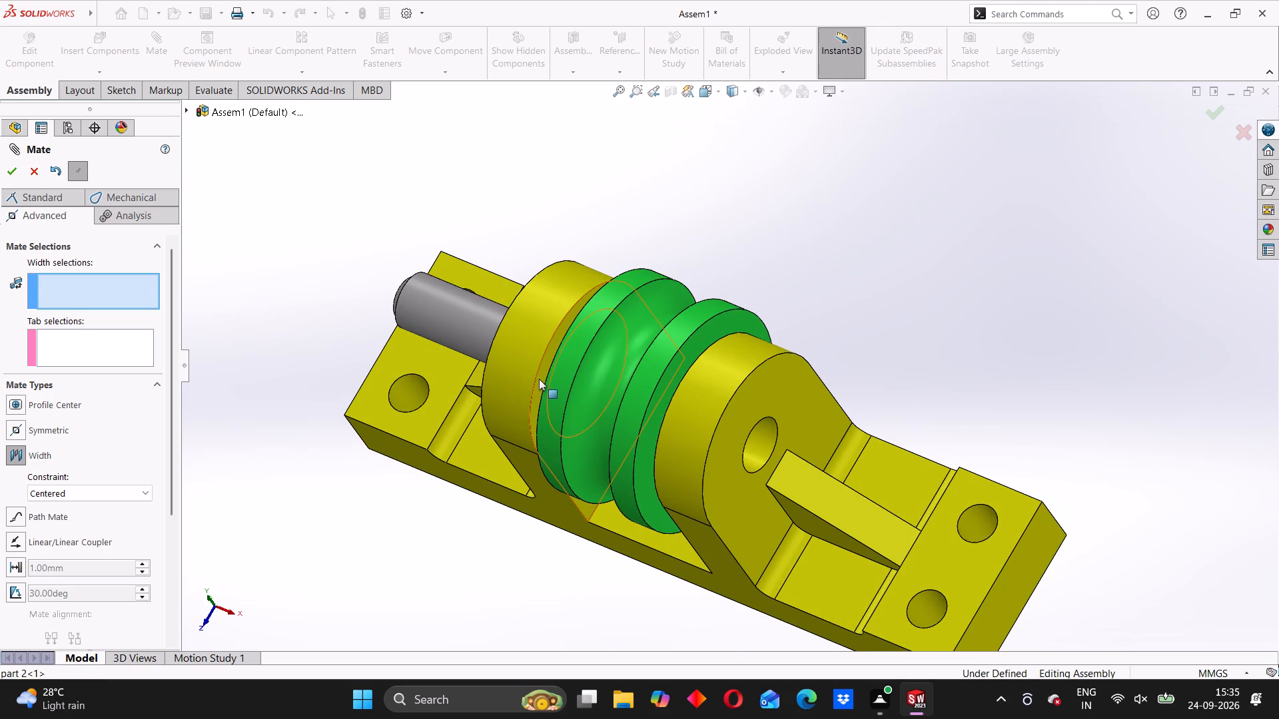
{"action": "left_click", "coordinate": [544, 376]}
{"action": "middle_click_drag", "start_coordinate": [566, 427], "coordinate": [645, 458]}
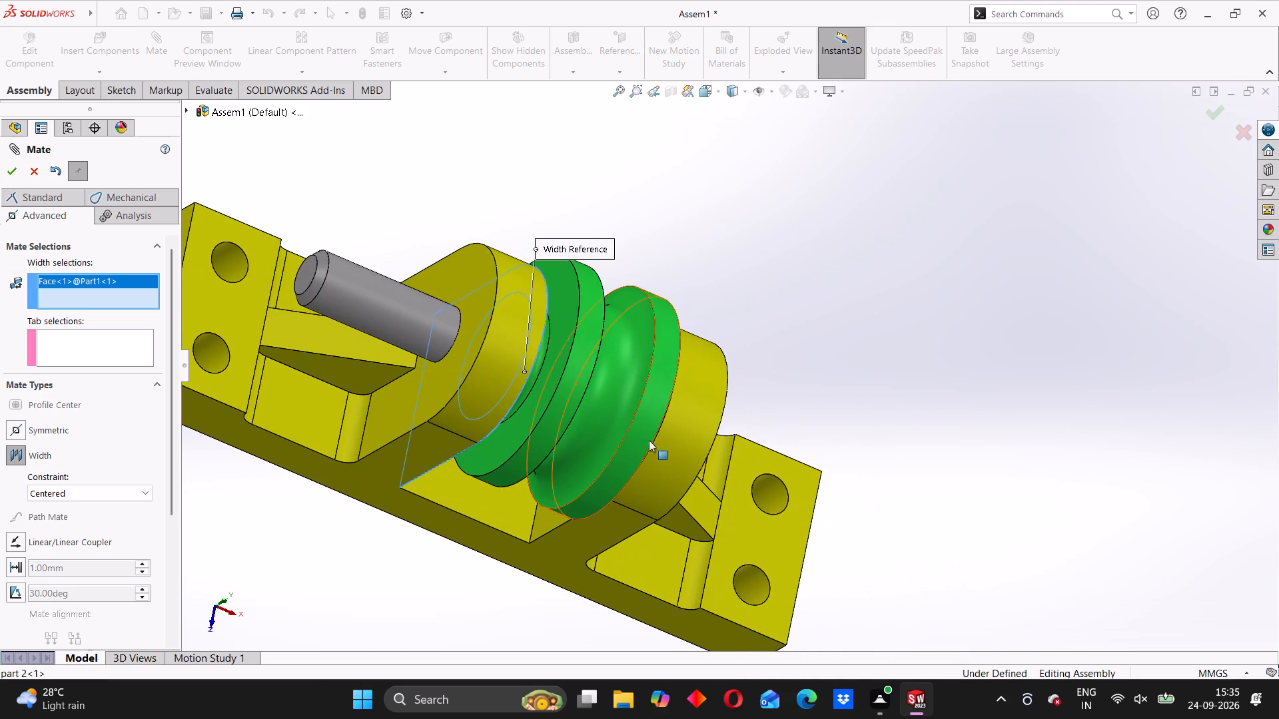
{"action": "left_click_drag", "start_coordinate": [610, 407], "coordinate": [563, 395]}
{"action": "left_click_drag", "start_coordinate": [563, 381], "coordinate": [544, 376]}
{"action": "scroll", "coordinate": [639, 406], "scroll_direction": "down", "scroll_amount": 2}
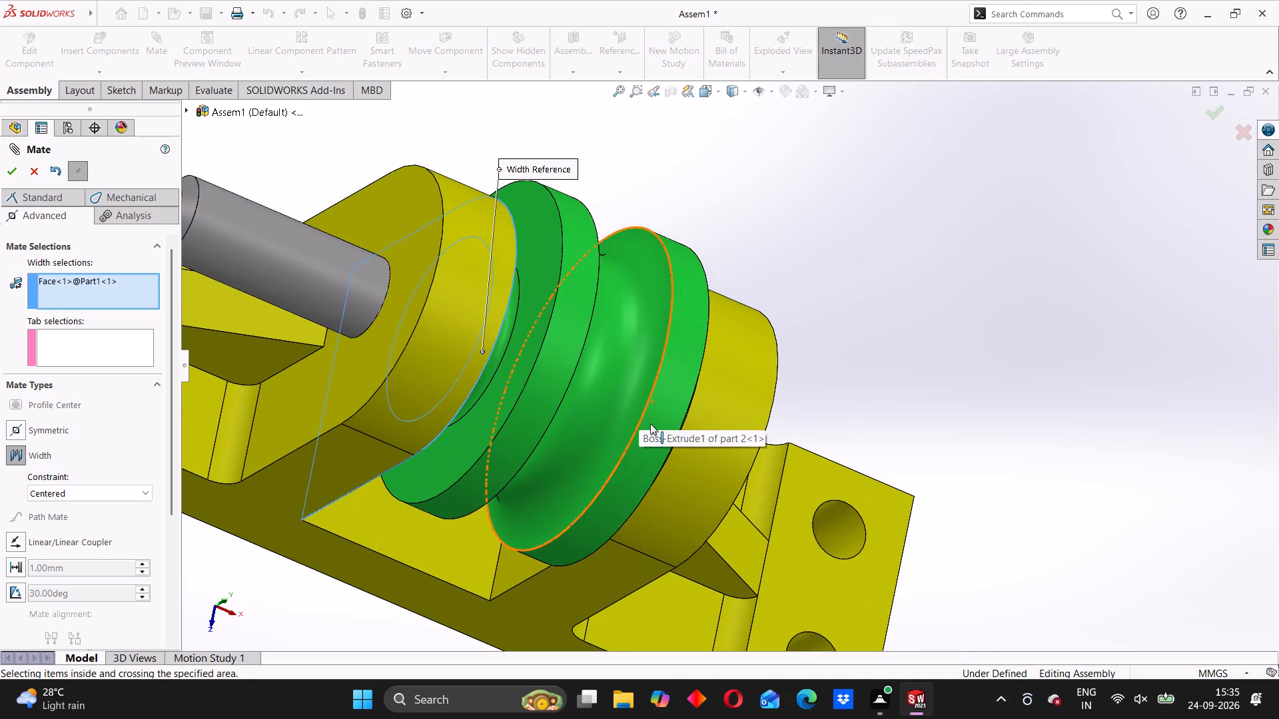
{"action": "middle_click_drag", "start_coordinate": [653, 428], "coordinate": [626, 432]}
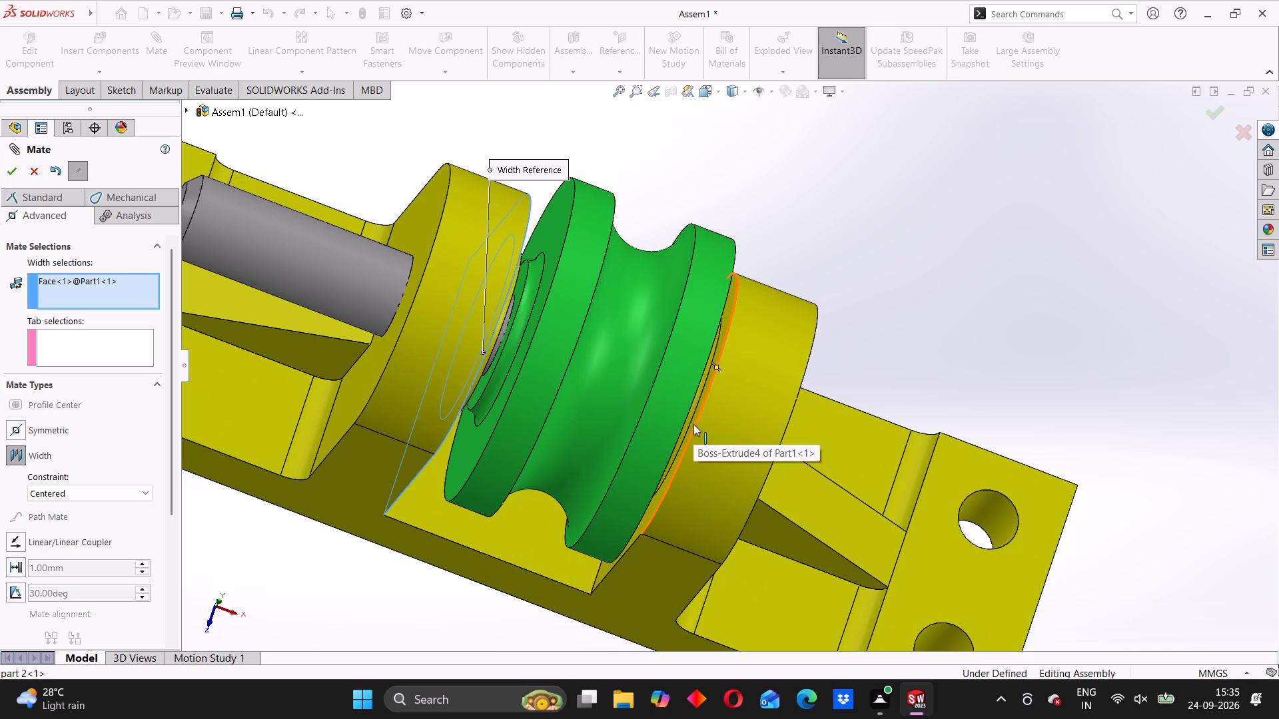
{"action": "left_click", "coordinate": [601, 574]}
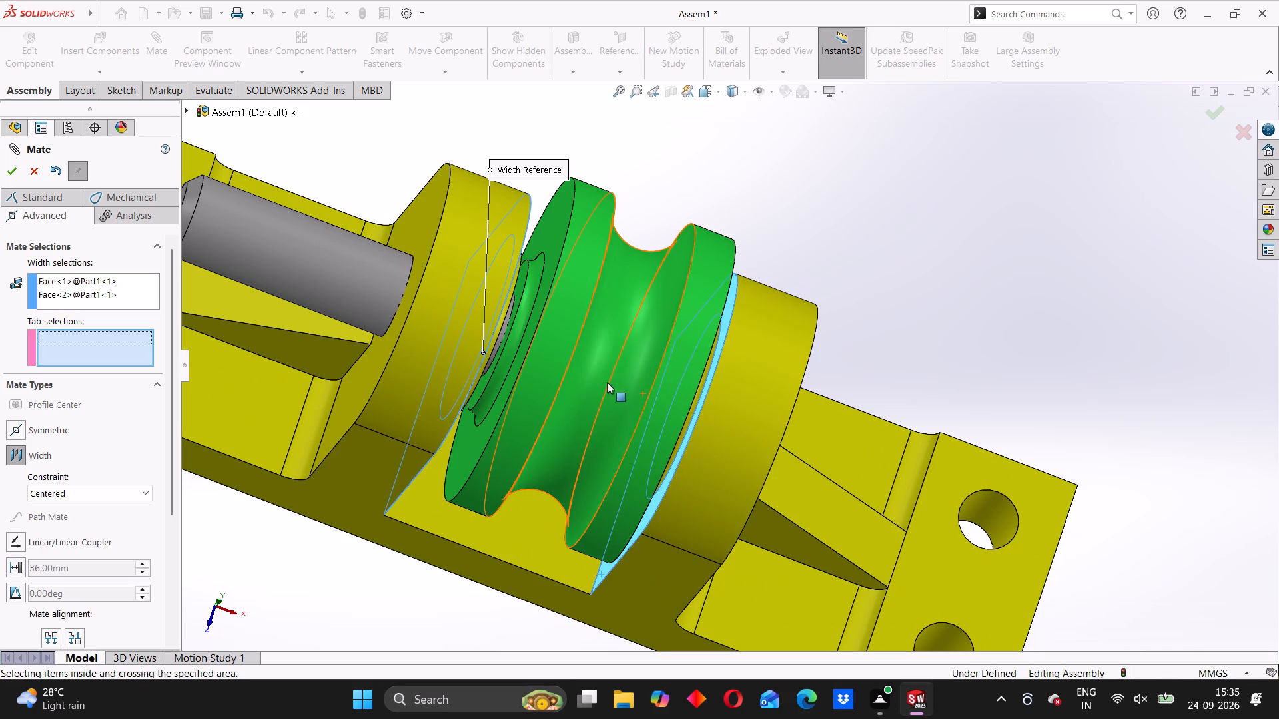
Complete the centered Width mate using the pulley's two opposite outer side faces as tab selections.
{"action": "middle_click_drag", "start_coordinate": [586, 385], "coordinate": [610, 399]}
{"action": "middle_click_drag", "start_coordinate": [598, 397], "coordinate": [625, 406]}
{"action": "left_click", "coordinate": [541, 330]}
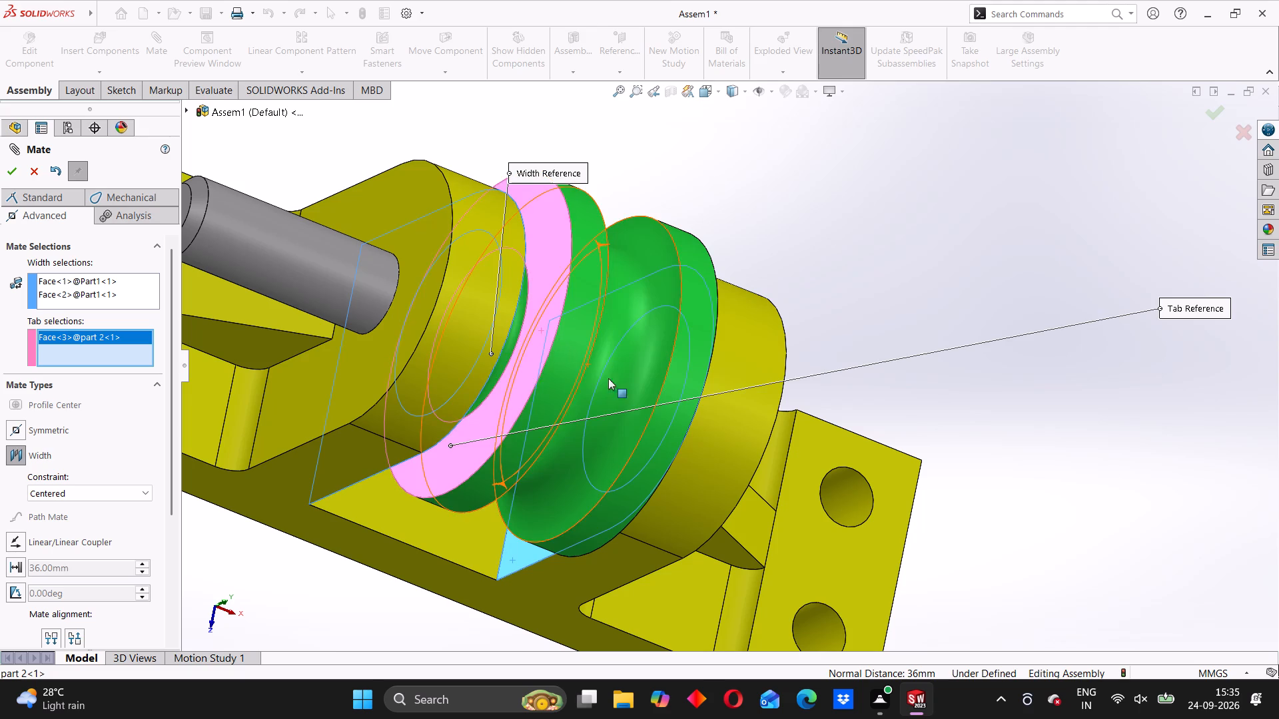
{"action": "middle_click_drag", "start_coordinate": [641, 411], "coordinate": [550, 398]}
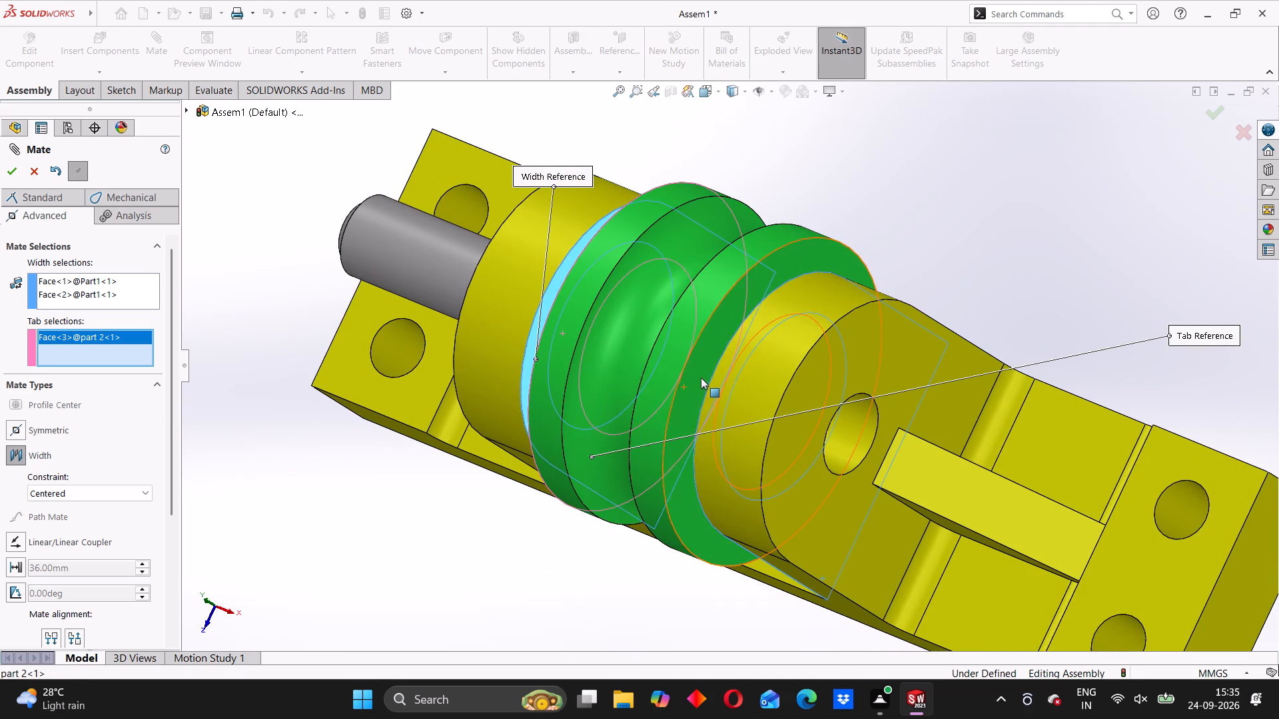
{"action": "left_click", "coordinate": [697, 372]}
{"action": "middle_click_drag", "start_coordinate": [567, 503], "coordinate": [603, 509]}
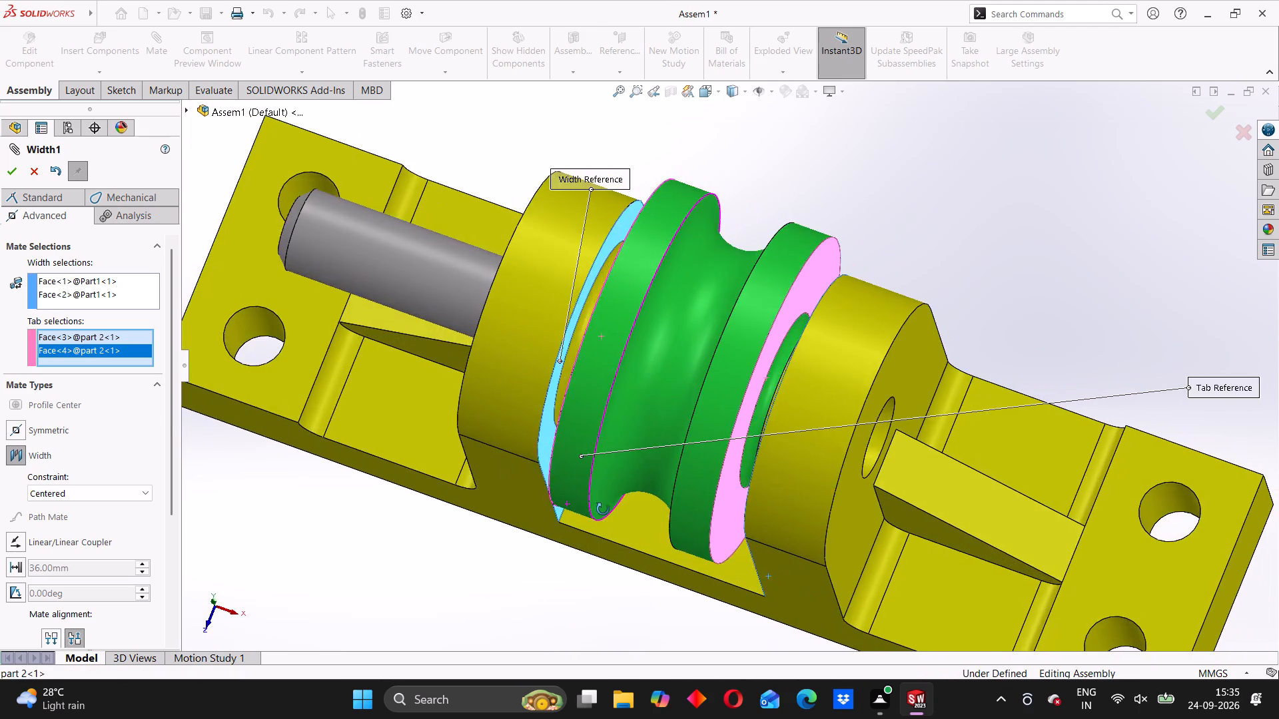
{"action": "middle_click_drag", "start_coordinate": [603, 509], "coordinate": [647, 469]}
{"action": "left_click", "coordinate": [10, 175]}
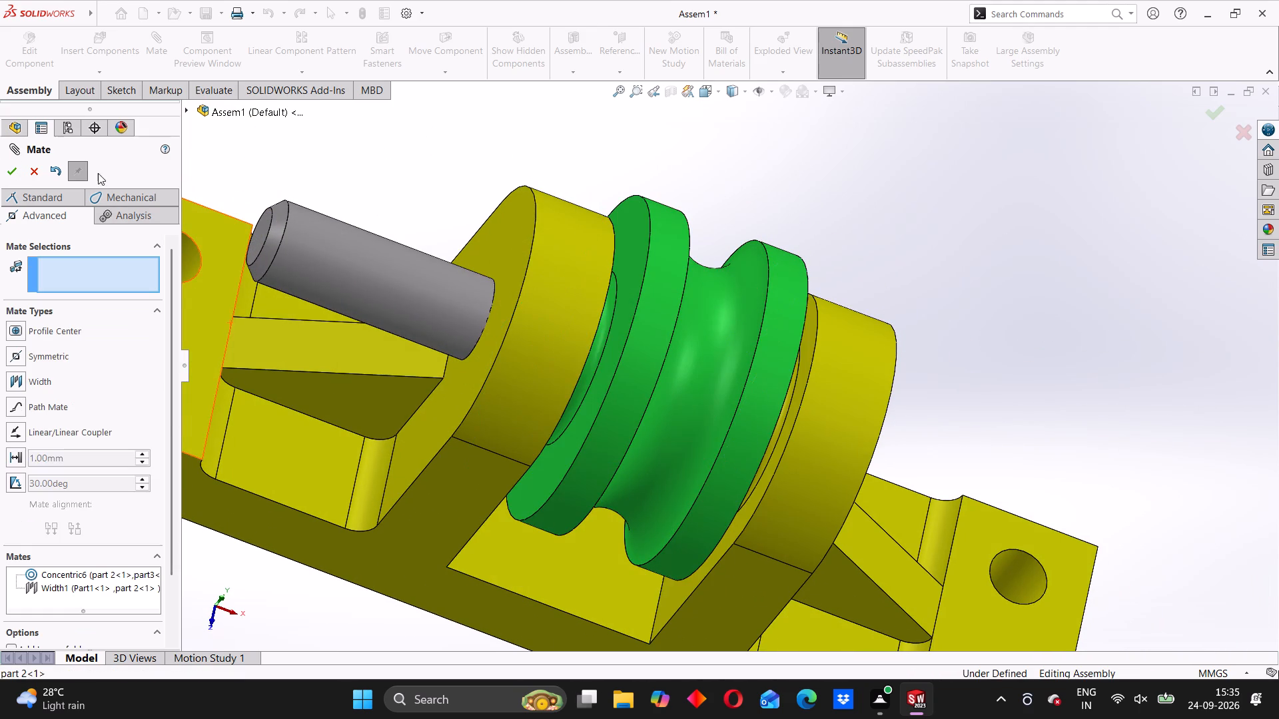
Slide the pin along its axis through the pulley until its chamfered end protrudes from the bracket's far upright.
{"action": "left_click_drag", "start_coordinate": [362, 270], "coordinate": [518, 320]}
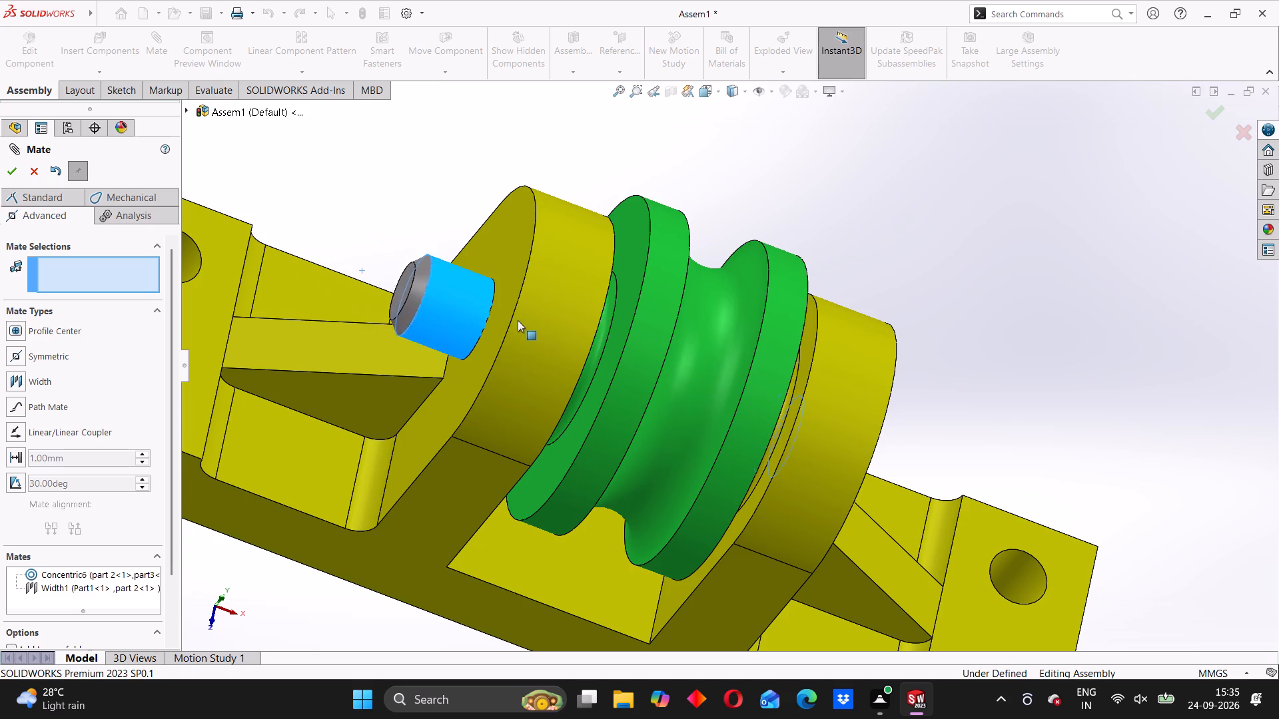
{"action": "left_click_drag", "start_coordinate": [518, 320], "coordinate": [577, 340]}
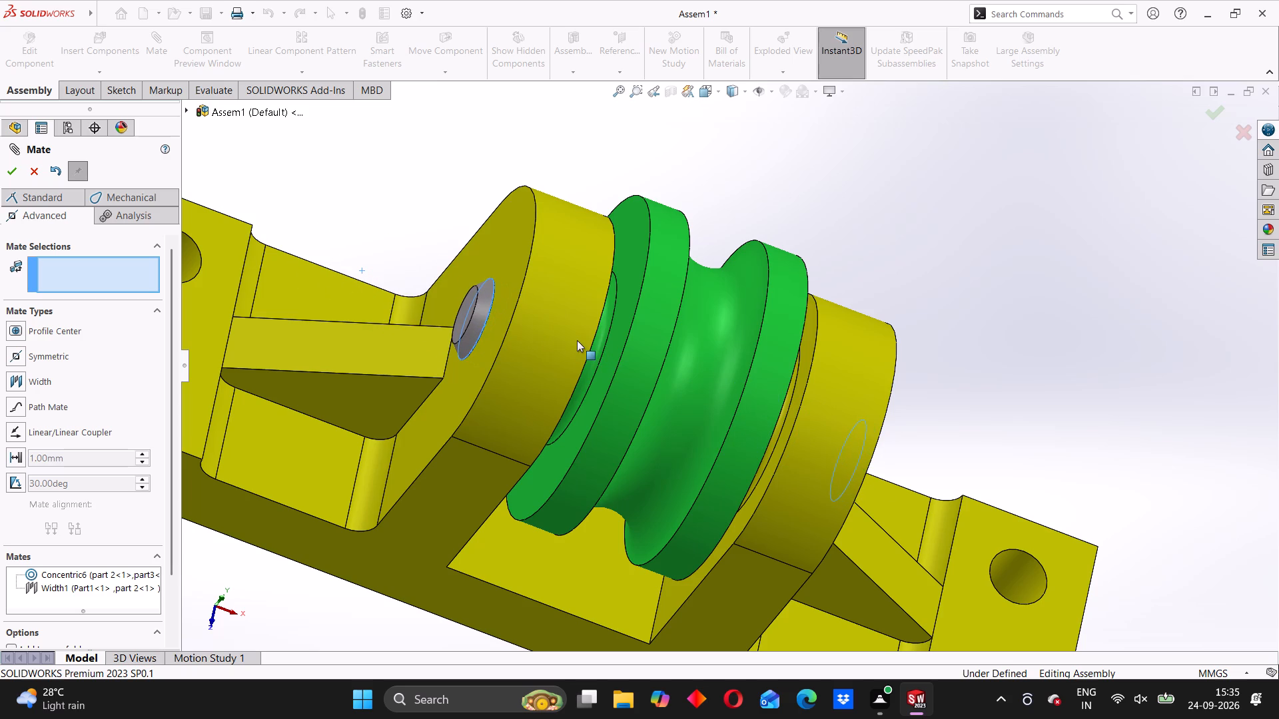
{"action": "left_click_drag", "start_coordinate": [577, 340], "coordinate": [392, 276]}
{"action": "scroll", "coordinate": [393, 276], "scroll_direction": "up", "scroll_amount": 2}
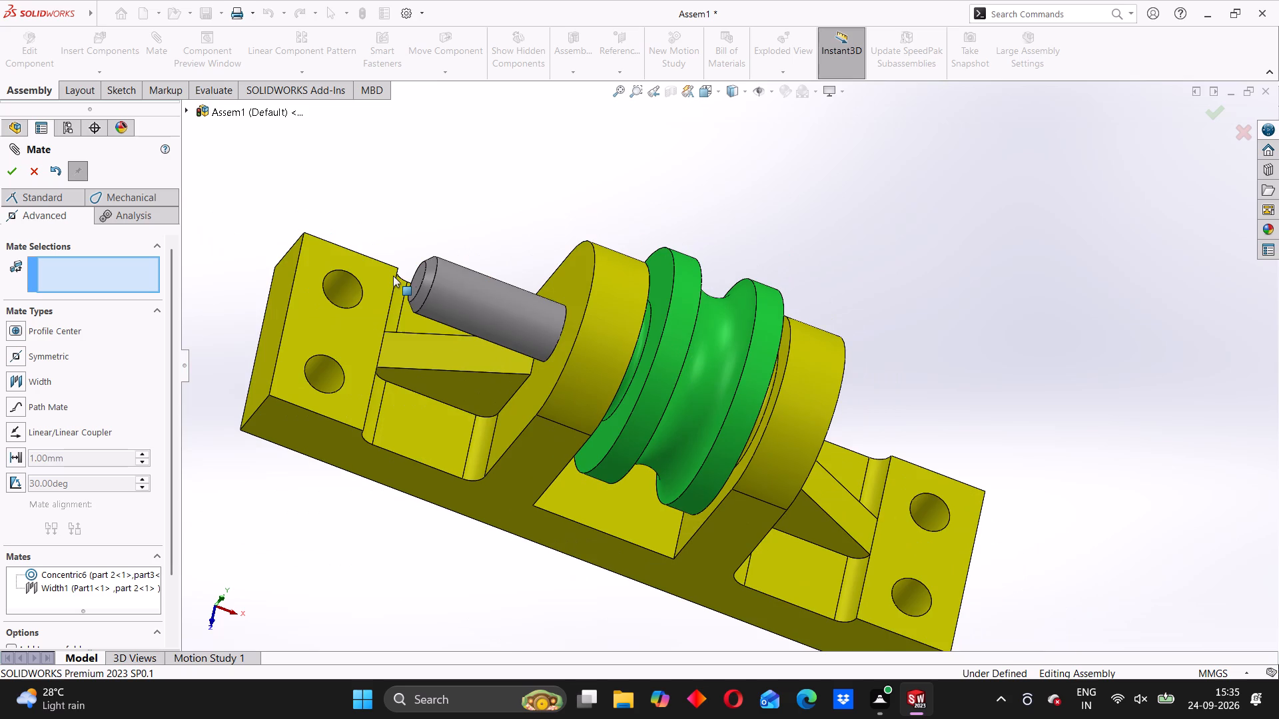
{"action": "middle_click_drag", "start_coordinate": [538, 230], "coordinate": [534, 246]}
{"action": "left_click_drag", "start_coordinate": [442, 287], "coordinate": [562, 336]}
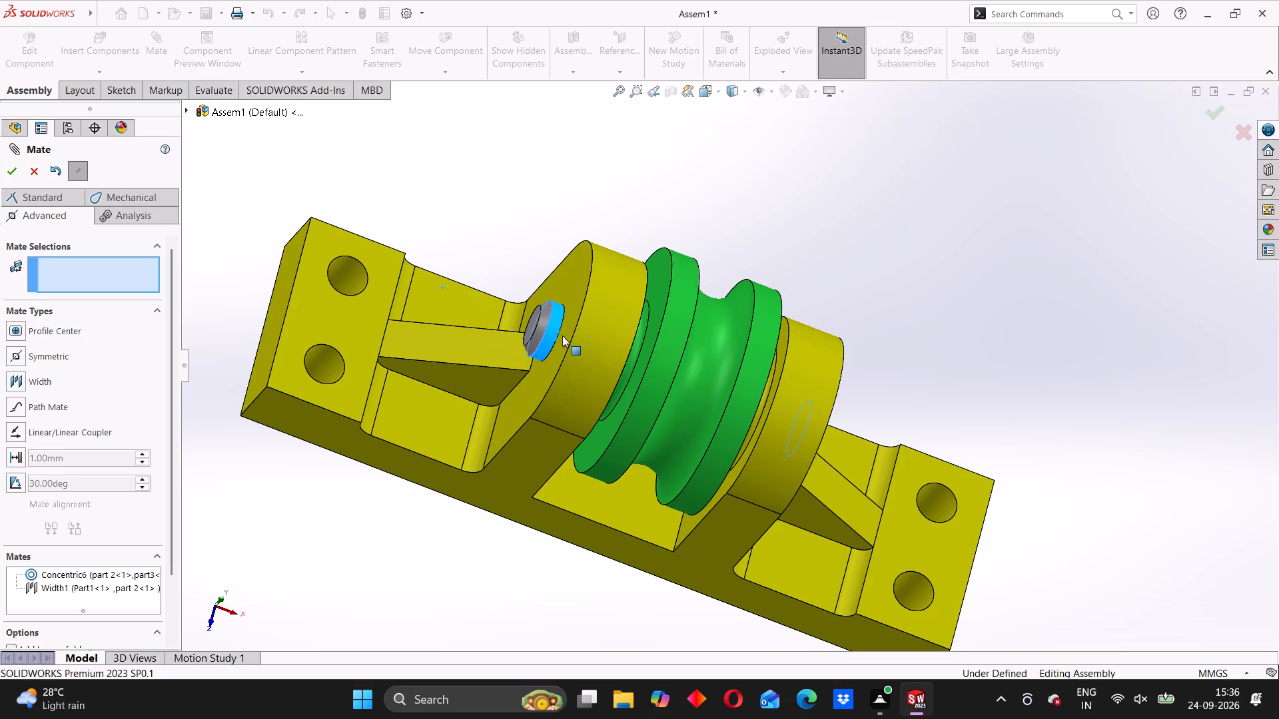
{"action": "left_click_drag", "start_coordinate": [562, 336], "coordinate": [566, 337]}
{"action": "middle_click_drag", "start_coordinate": [1008, 352], "coordinate": [937, 334]}
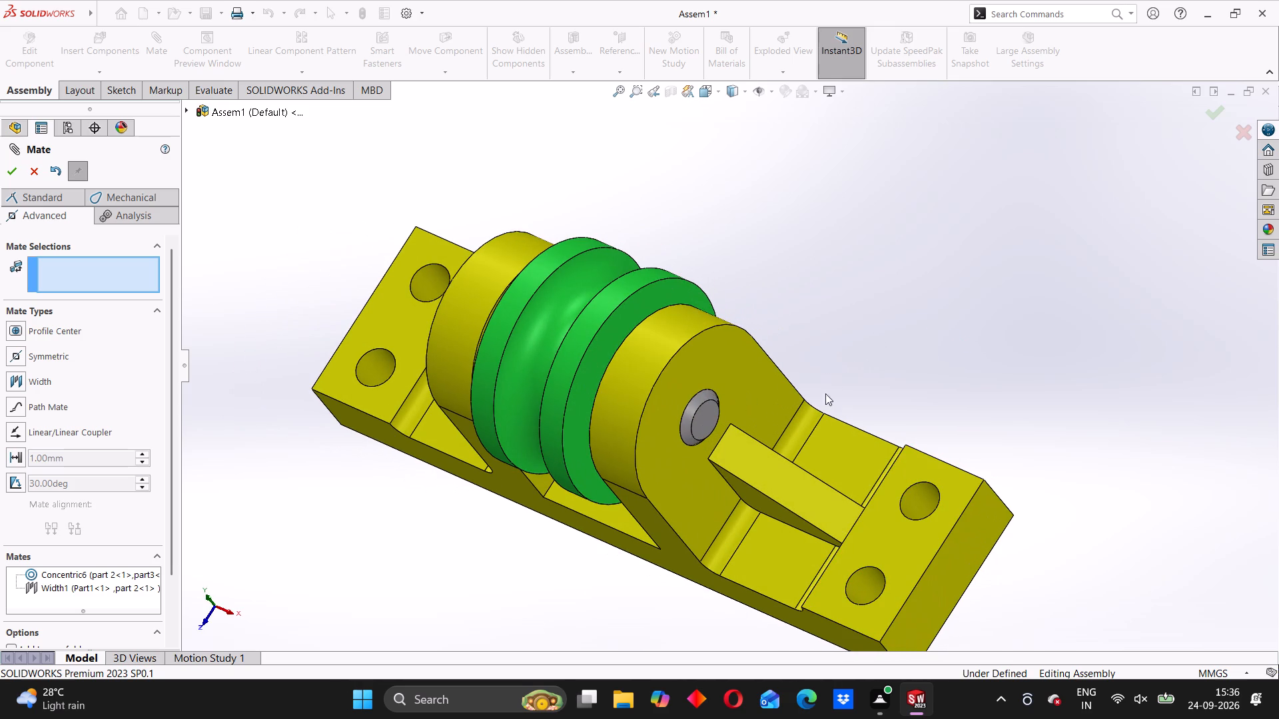
{"action": "scroll", "coordinate": [685, 425], "scroll_direction": "down", "scroll_amount": 1}
{"action": "left_click_drag", "start_coordinate": [695, 407], "coordinate": [715, 421]}
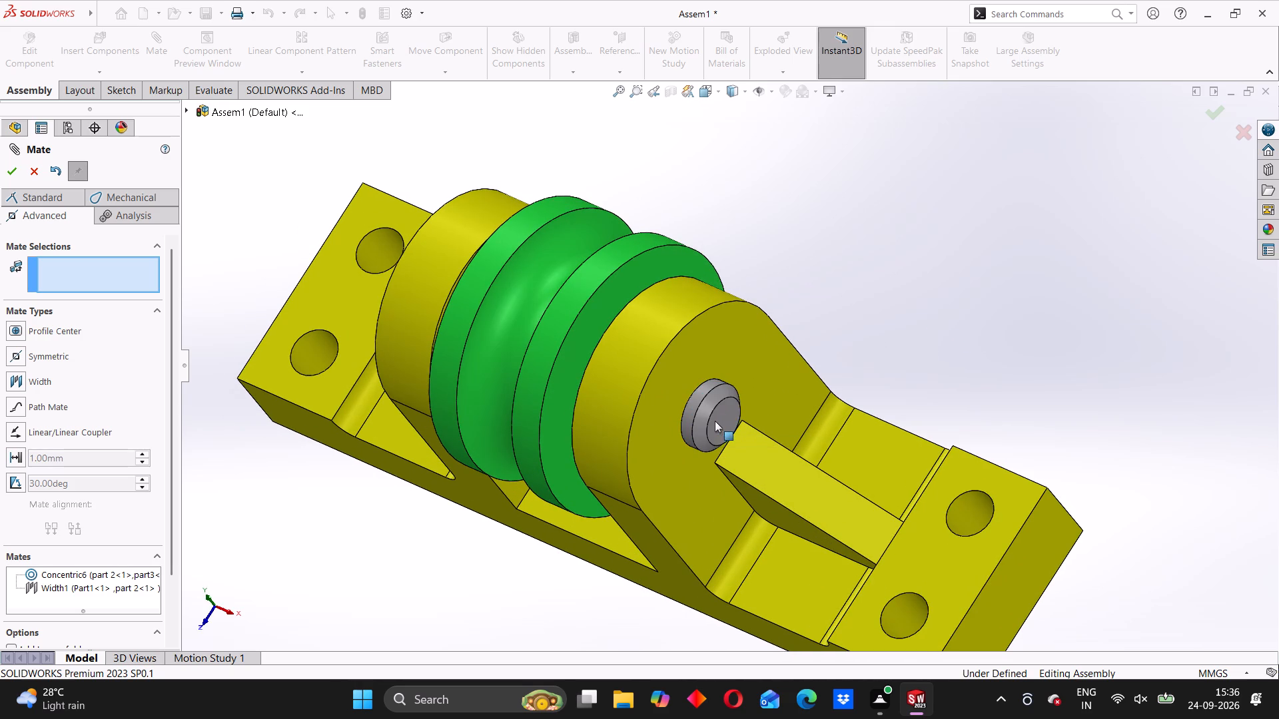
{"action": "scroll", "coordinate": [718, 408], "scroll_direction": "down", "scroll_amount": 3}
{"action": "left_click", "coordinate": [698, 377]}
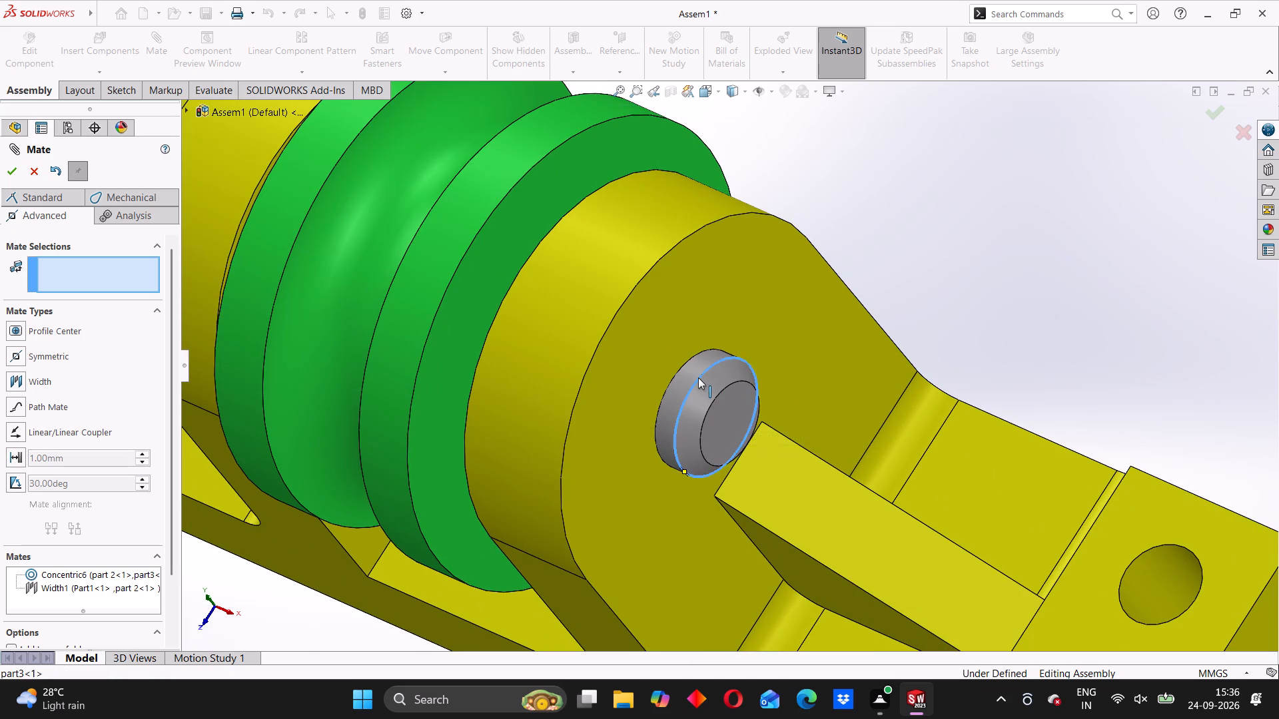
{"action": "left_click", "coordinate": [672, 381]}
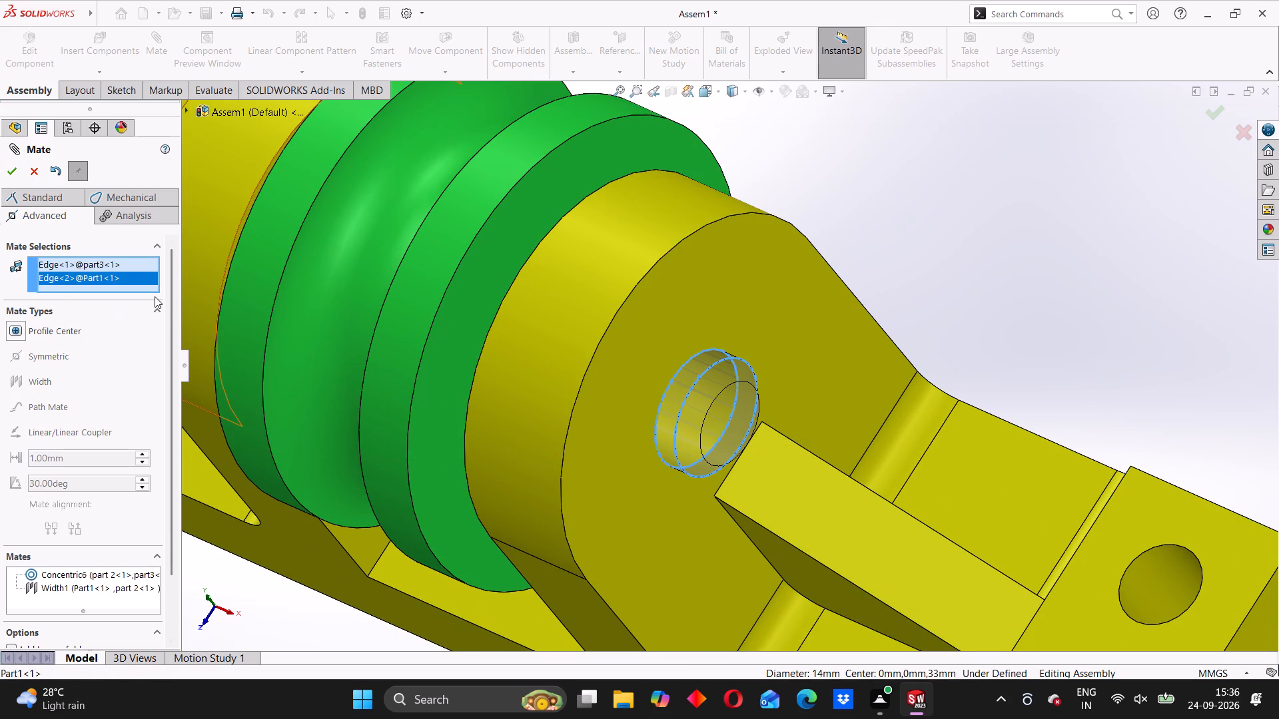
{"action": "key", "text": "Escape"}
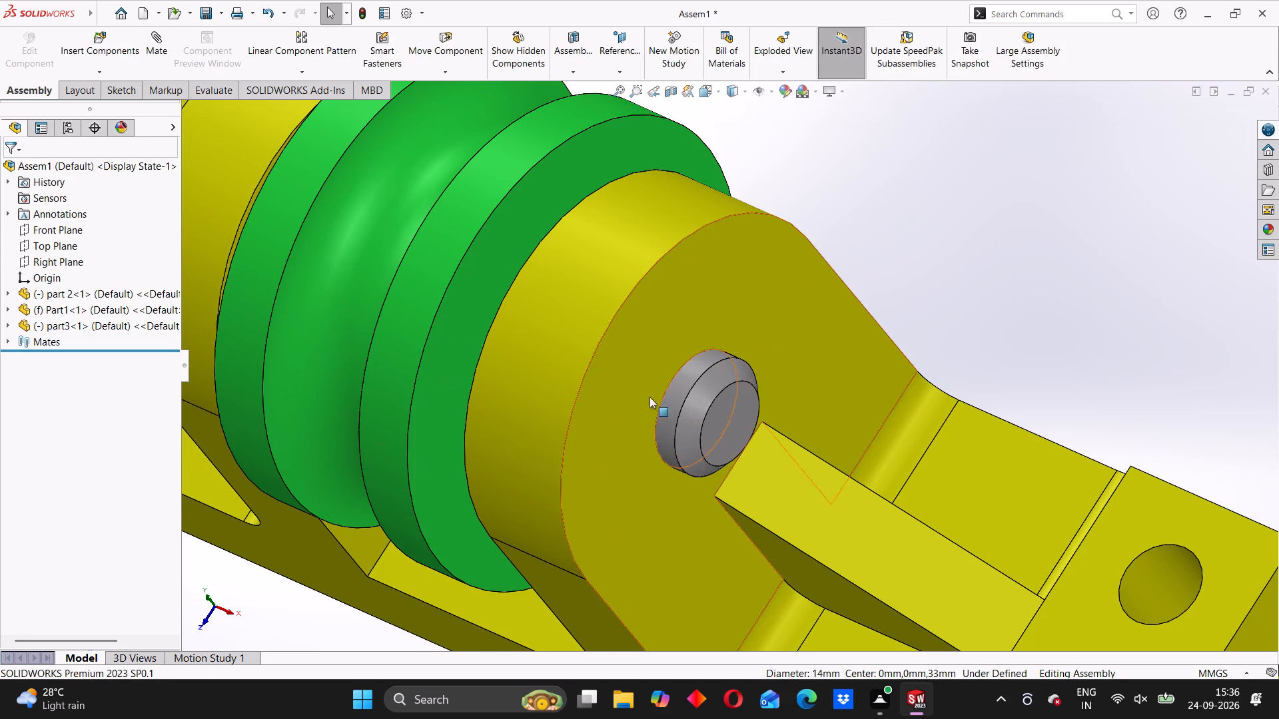
Add a coincident mate between the circular edge at the base of the pin's chamfer and the bracket's outer hole edge.
{"action": "left_click", "coordinate": [686, 398]}
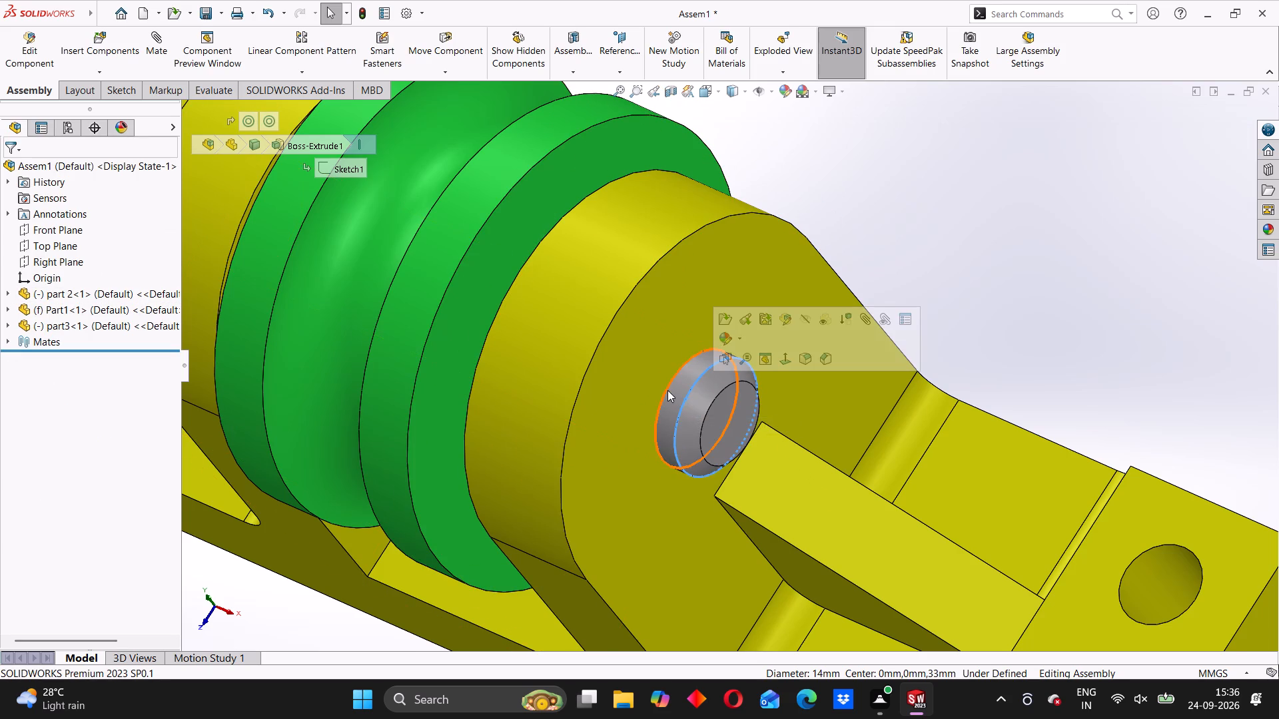
{"action": "left_click", "coordinate": [862, 322]}
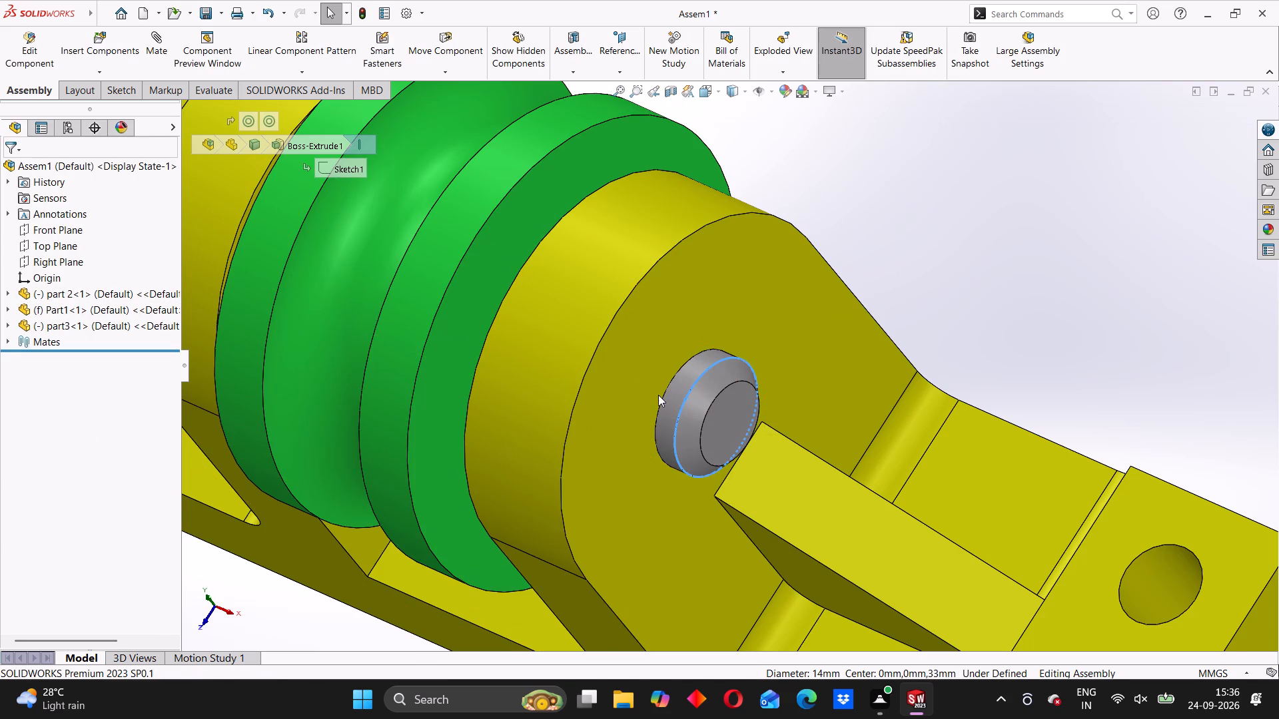
{"action": "left_click", "coordinate": [661, 405]}
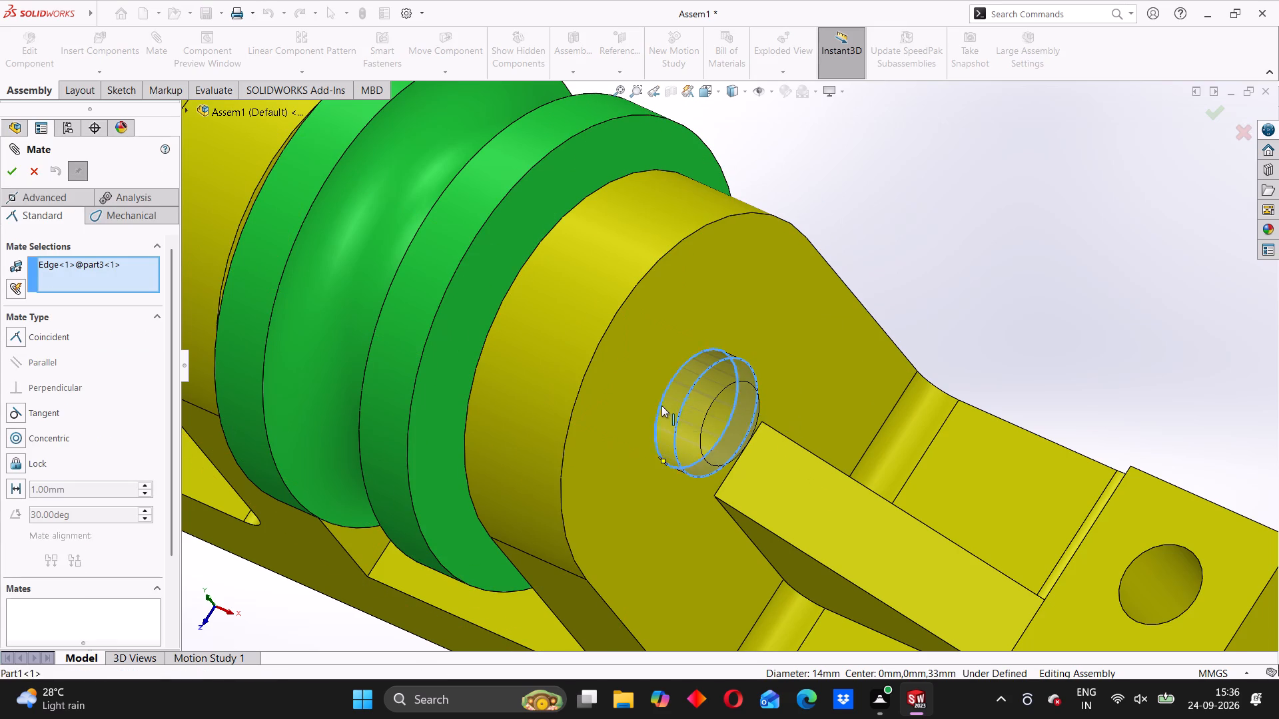
{"action": "left_click", "coordinate": [11, 174]}
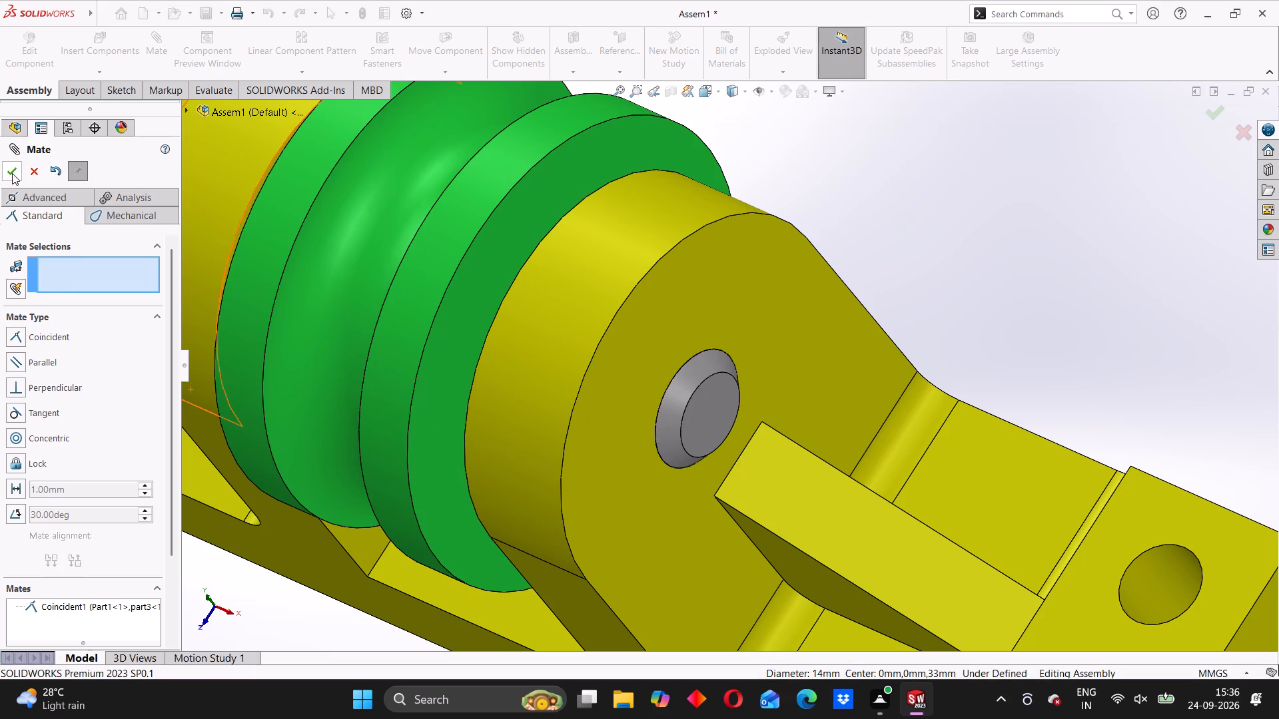
{"action": "middle_click_drag", "start_coordinate": [837, 238], "coordinate": [877, 245]}
{"action": "scroll", "coordinate": [679, 338], "scroll_direction": "up", "scroll_amount": 2}
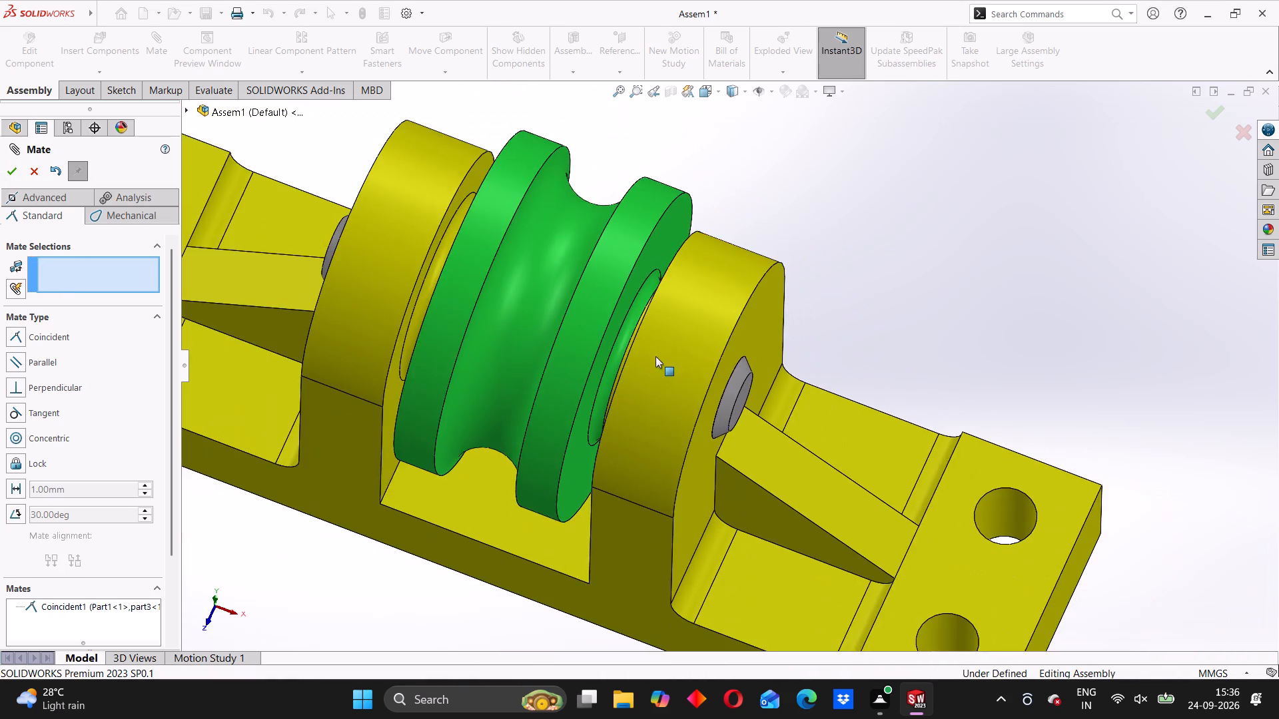
{"action": "middle_click_drag", "start_coordinate": [502, 439], "coordinate": [518, 433]}
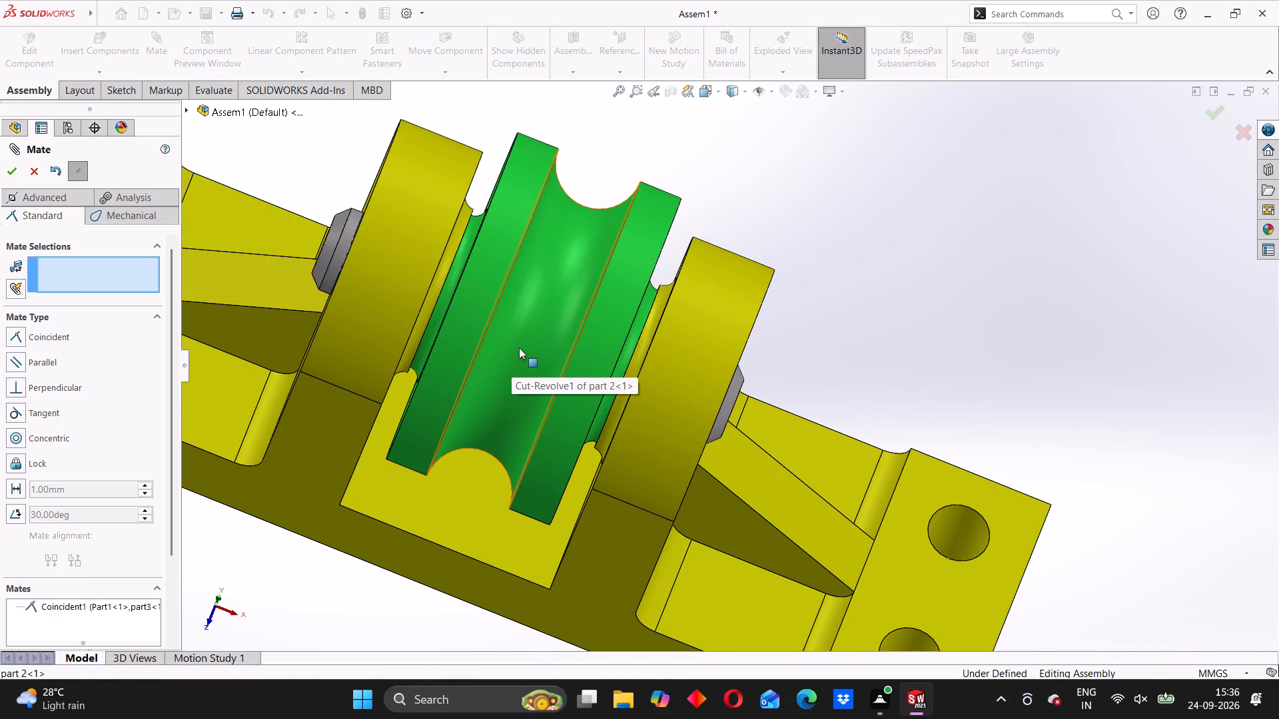
{"action": "left_click_drag", "start_coordinate": [518, 353], "coordinate": [528, 365]}
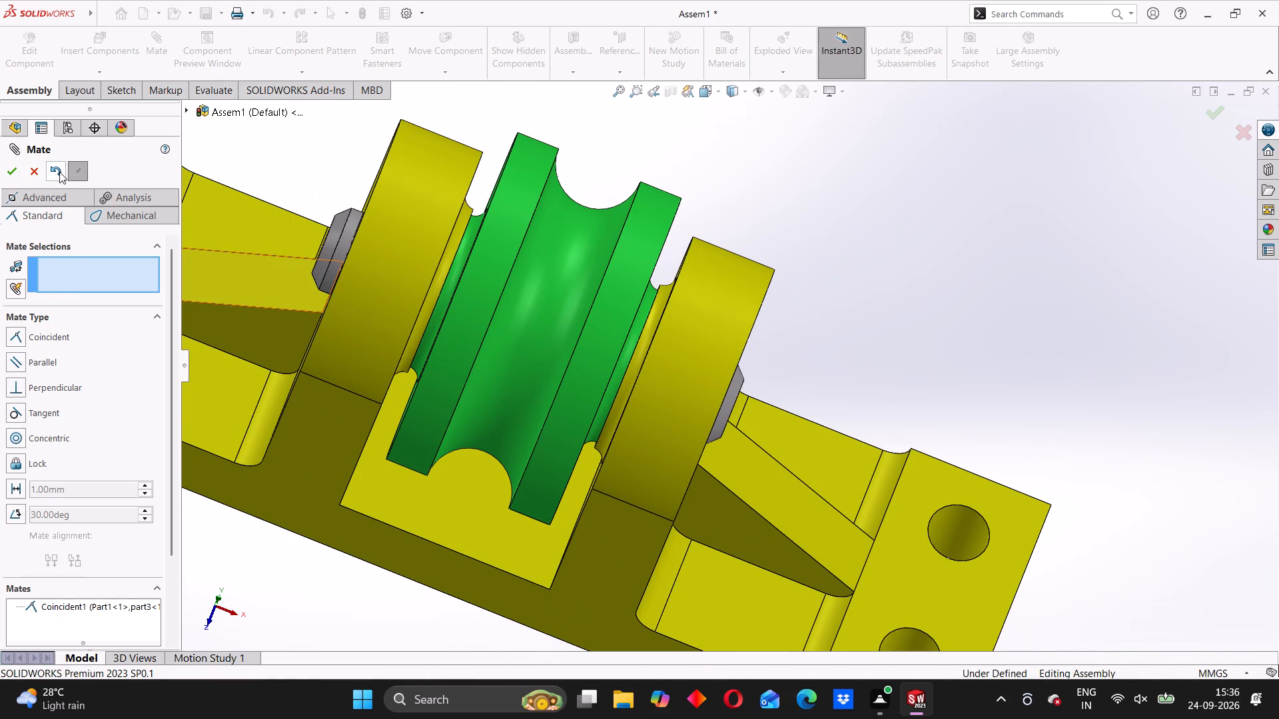
{"action": "left_click", "coordinate": [35, 173]}
Test the pulley's remaining freedom of movement around the pin and examine its fit between the uprights.
{"action": "left_click_drag", "start_coordinate": [494, 351], "coordinate": [556, 216]}
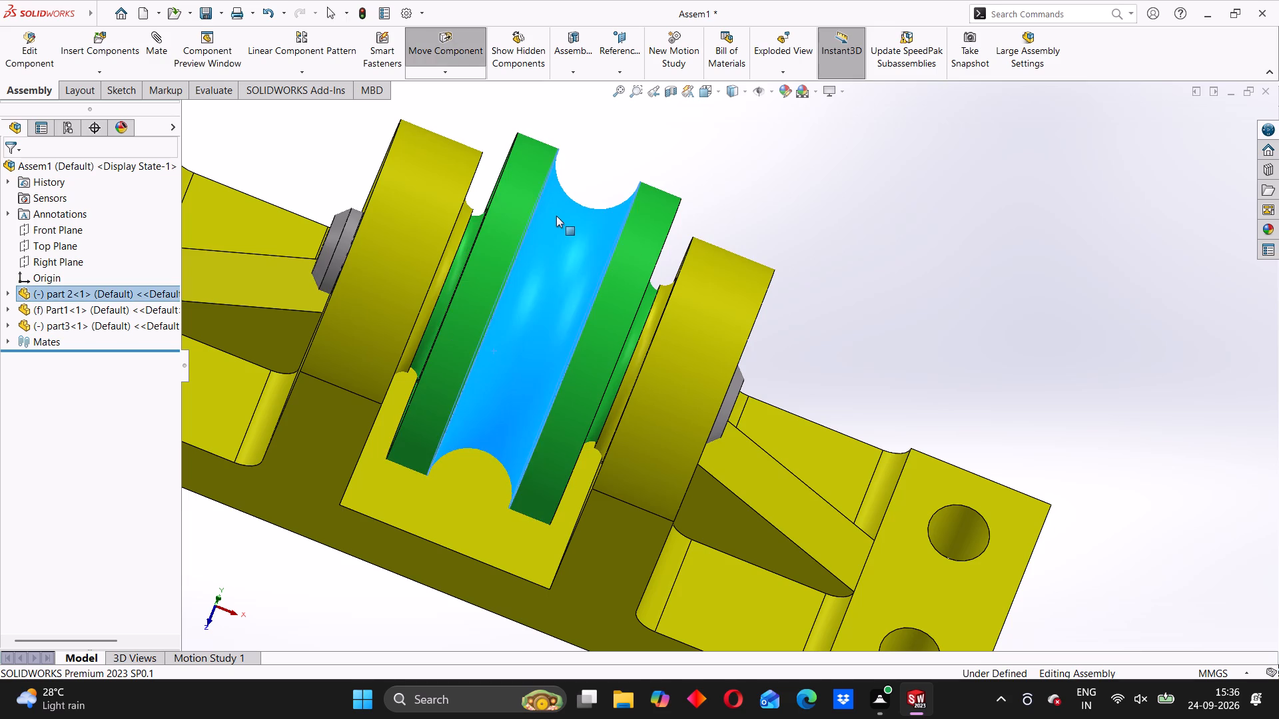
{"action": "left_click_drag", "start_coordinate": [556, 216], "coordinate": [478, 382]}
{"action": "scroll", "coordinate": [472, 473], "scroll_direction": "up", "scroll_amount": 2}
{"action": "middle_click_drag", "start_coordinate": [464, 507], "coordinate": [502, 437]}
{"action": "left_click_drag", "start_coordinate": [644, 328], "coordinate": [682, 256]}
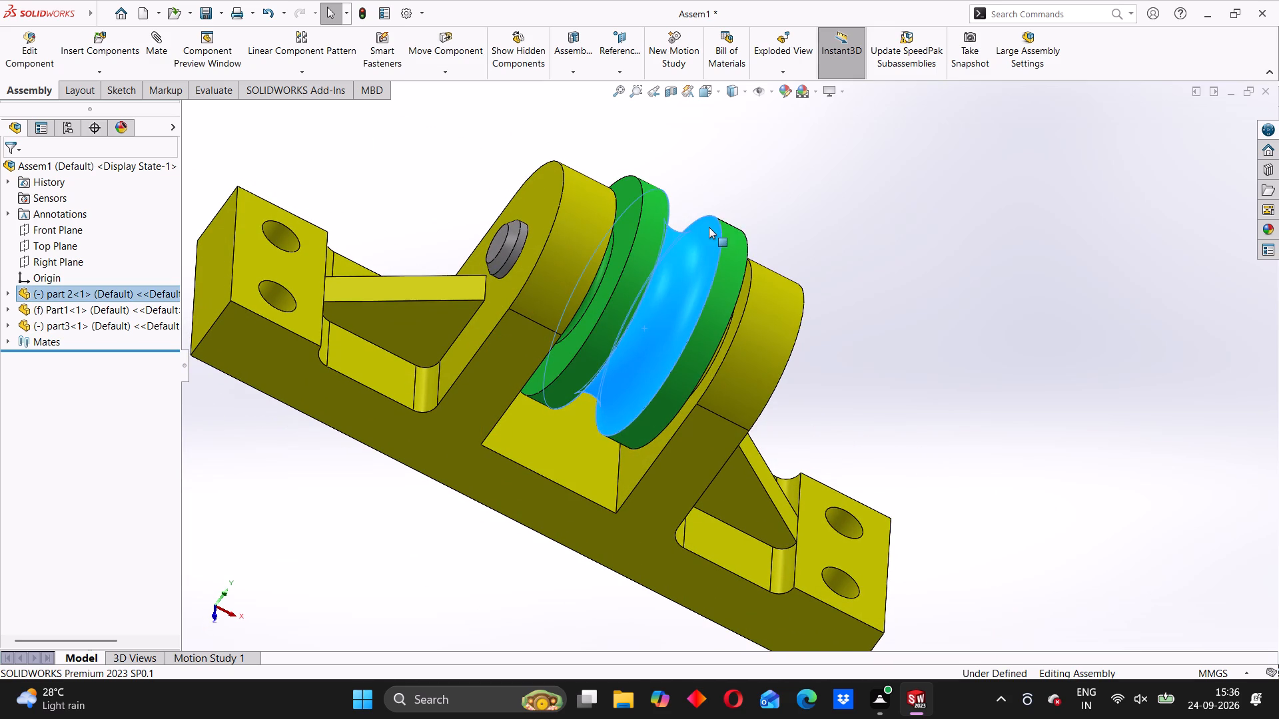
{"action": "middle_click_drag", "start_coordinate": [787, 281], "coordinate": [701, 316]}
{"action": "left_click_drag", "start_coordinate": [711, 271], "coordinate": [680, 304]}
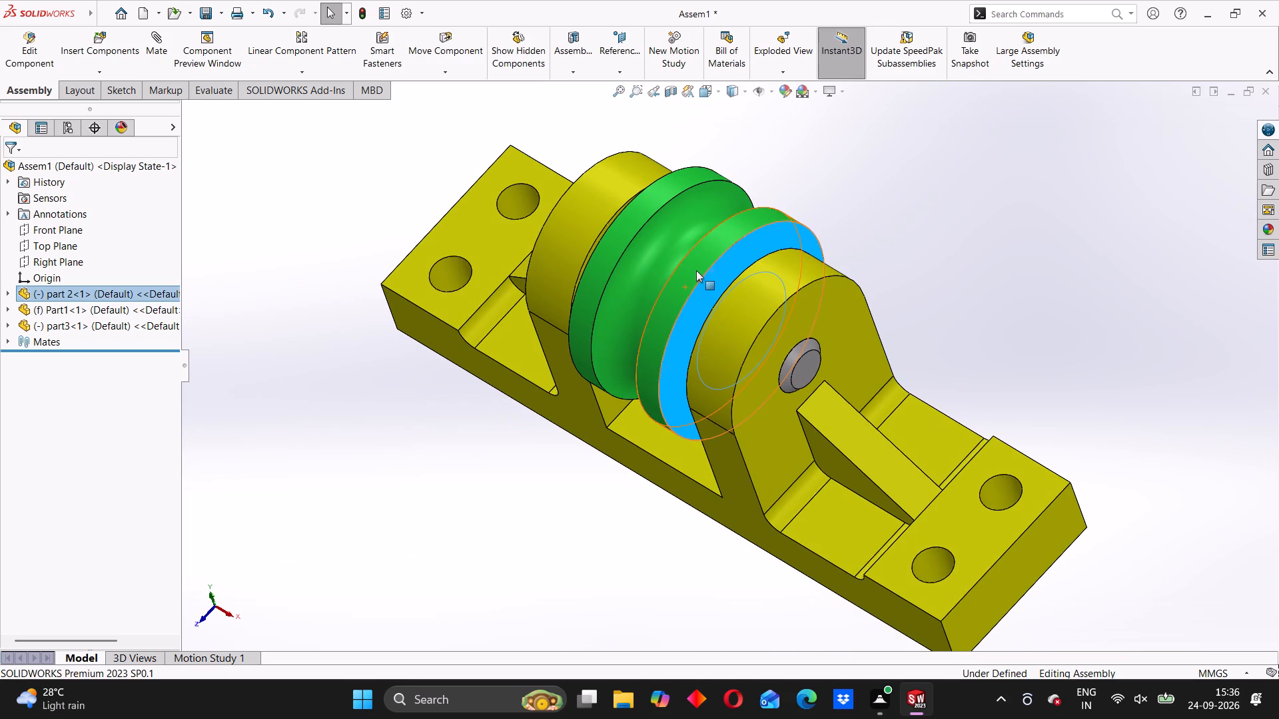
{"action": "left_click_drag", "start_coordinate": [706, 270], "coordinate": [669, 329]}
{"action": "left_click_drag", "start_coordinate": [689, 294], "coordinate": [665, 363]}
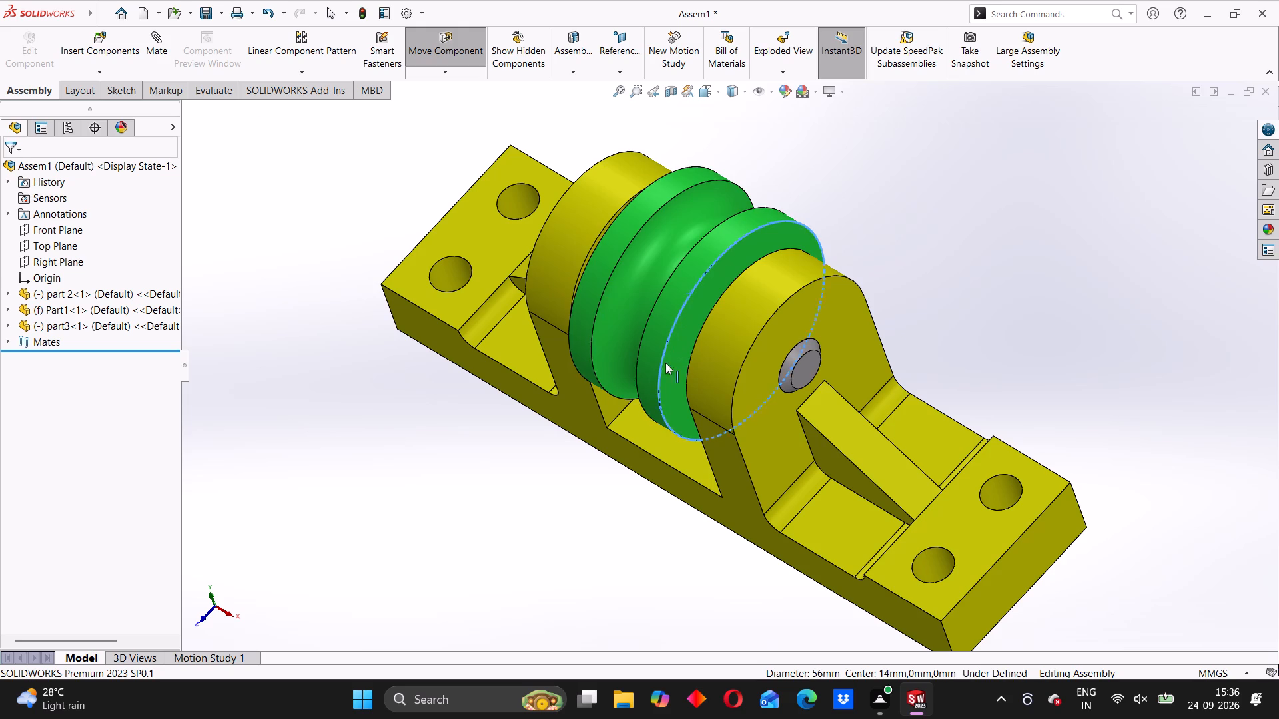
{"action": "left_click_drag", "start_coordinate": [665, 363], "coordinate": [606, 334]}
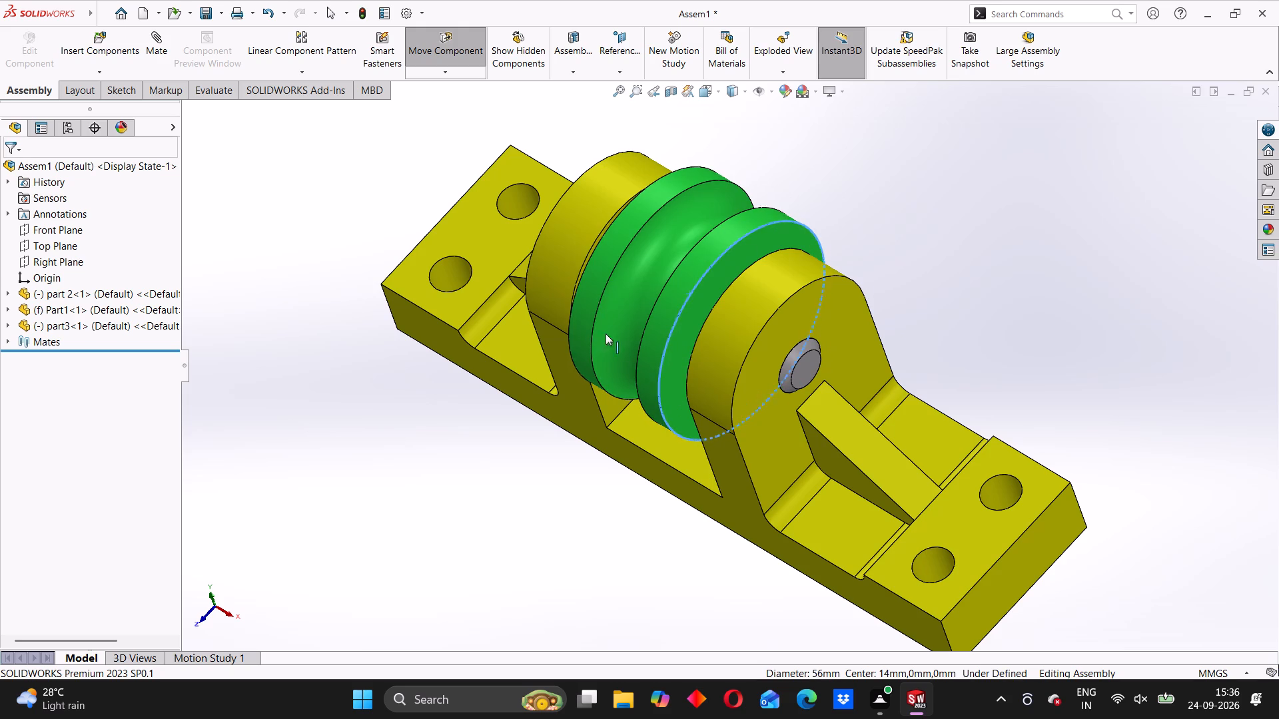
{"action": "left_click_drag", "start_coordinate": [606, 334], "coordinate": [707, 262]}
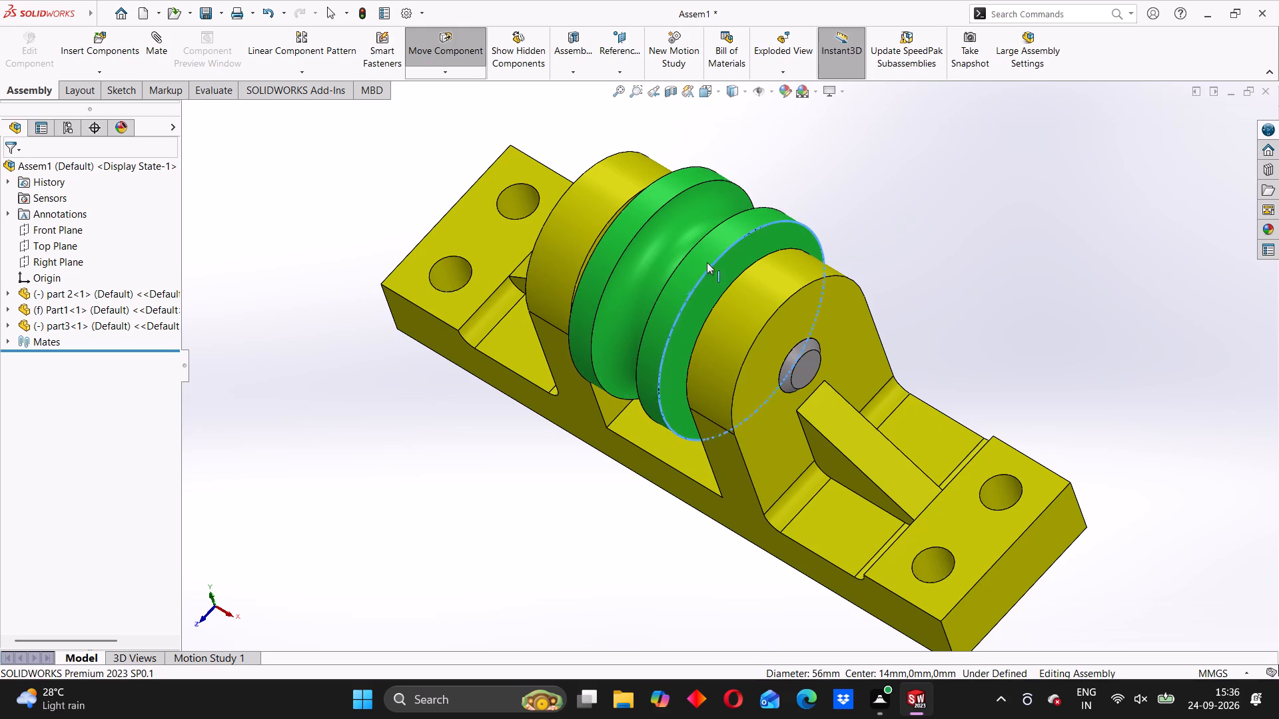
{"action": "left_click_drag", "start_coordinate": [707, 262], "coordinate": [783, 235]}
{"action": "scroll", "coordinate": [681, 318], "scroll_direction": "down", "scroll_amount": 4}
{"action": "middle_click_drag", "start_coordinate": [610, 382], "coordinate": [629, 382]}
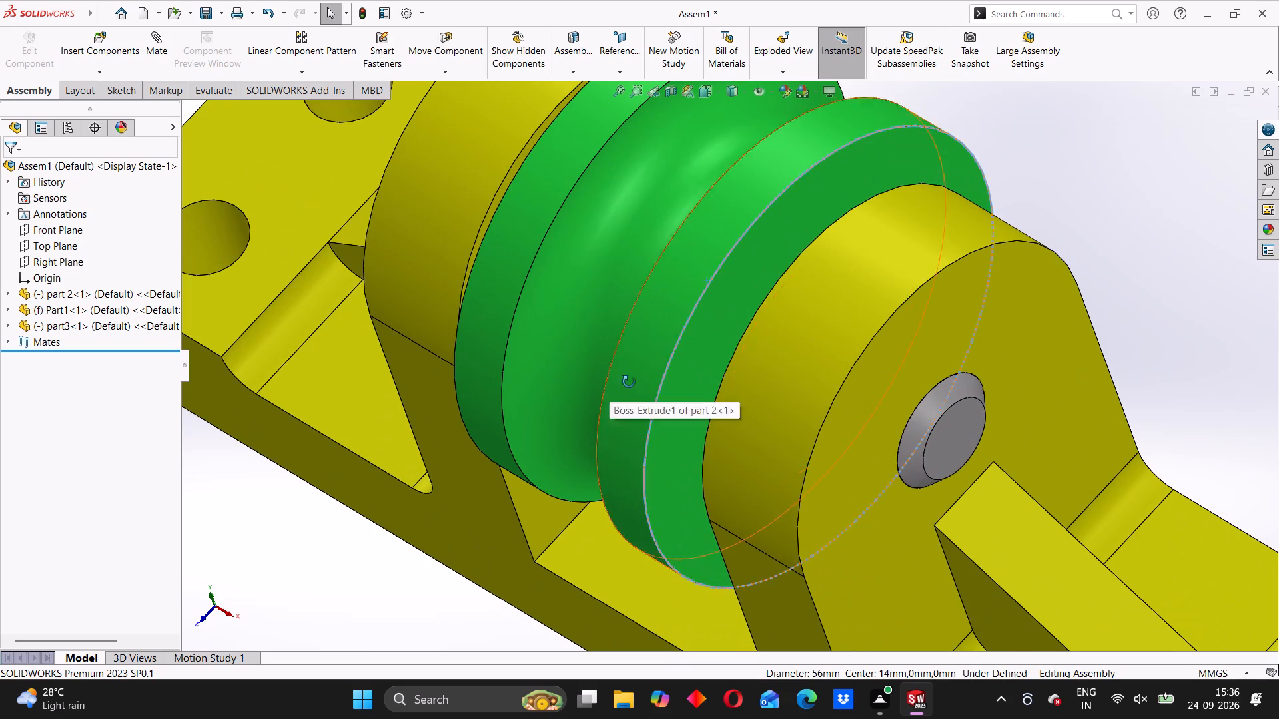
{"action": "middle_click_drag", "start_coordinate": [629, 382], "coordinate": [649, 382]}
{"action": "scroll", "coordinate": [589, 286], "scroll_direction": "up", "scroll_amount": 2}
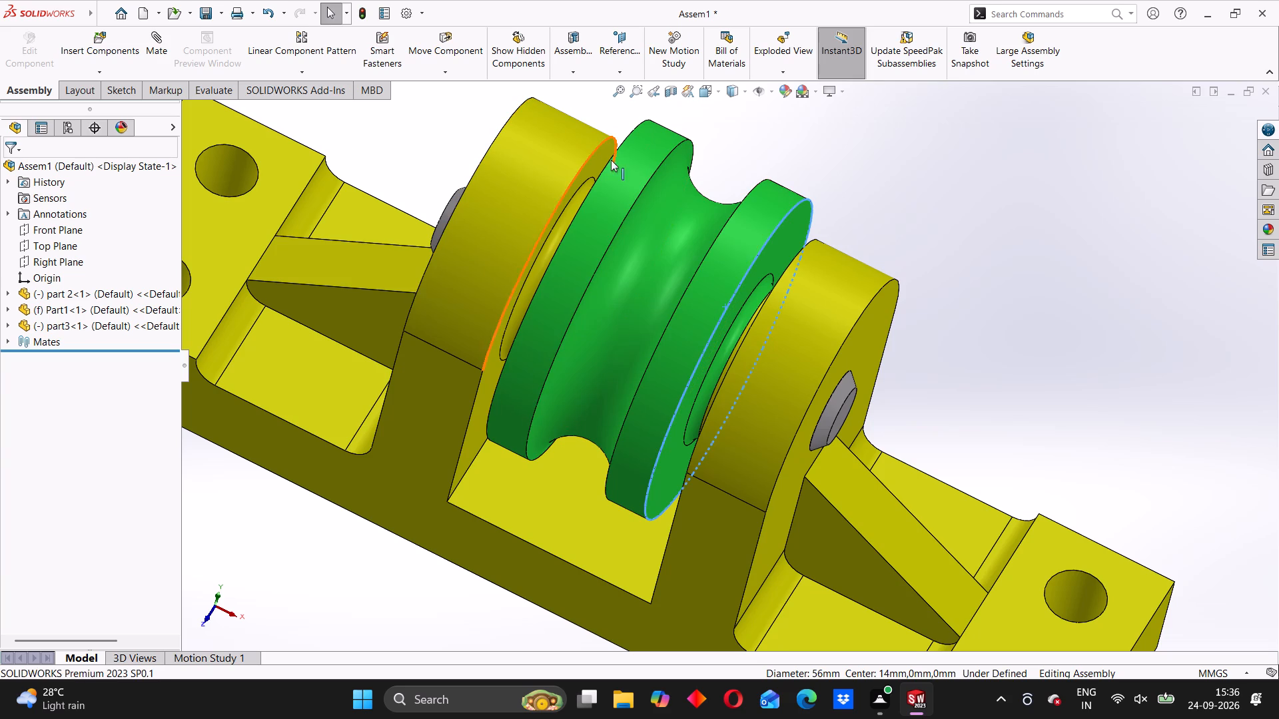
Test the pin's remaining freedom of movement from its chamfered end and examine the whole assembly.
{"action": "middle_click_drag", "start_coordinate": [580, 278], "coordinate": [630, 328]}
{"action": "left_click_drag", "start_coordinate": [392, 174], "coordinate": [391, 186]}
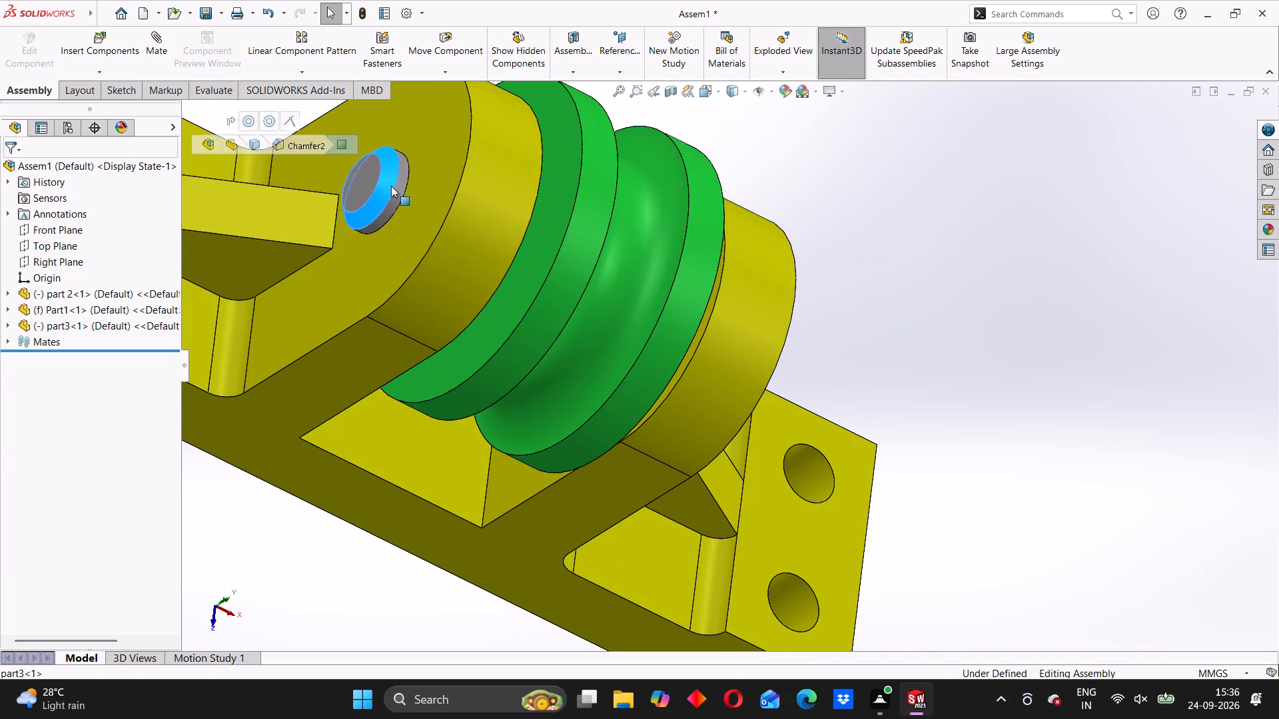
{"action": "left_click_drag", "start_coordinate": [391, 186], "coordinate": [340, 194]}
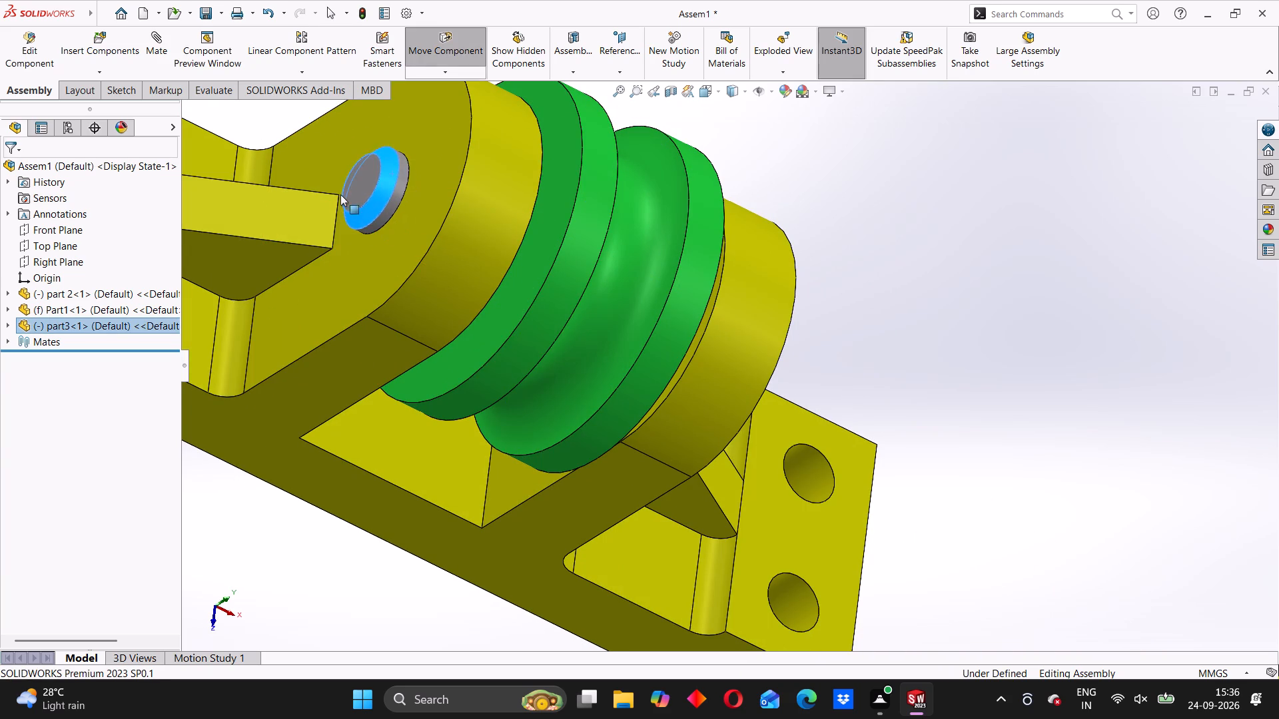
{"action": "left_click_drag", "start_coordinate": [340, 194], "coordinate": [360, 153]}
{"action": "left_click_drag", "start_coordinate": [360, 153], "coordinate": [363, 150]}
{"action": "scroll", "coordinate": [596, 246], "scroll_direction": "up", "scroll_amount": 3}
{"action": "middle_click_drag", "start_coordinate": [937, 363], "coordinate": [897, 363]}
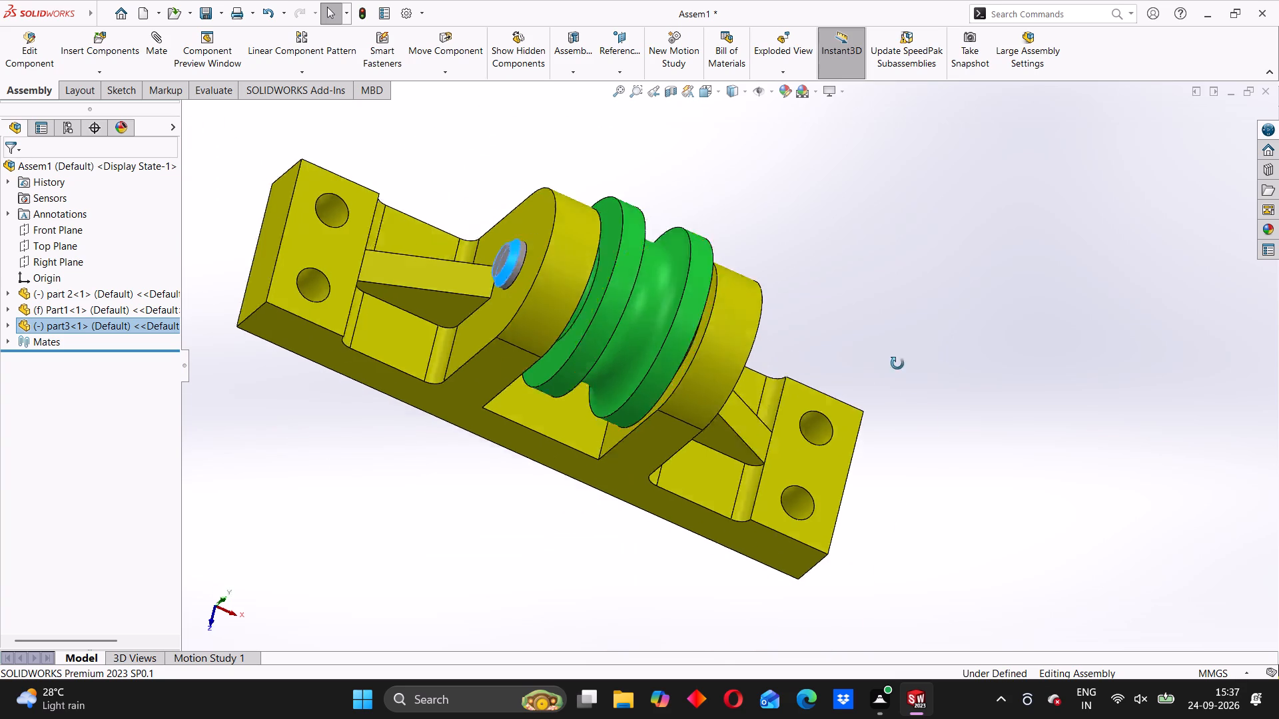
{"action": "middle_click_drag", "start_coordinate": [897, 363], "coordinate": [839, 354]}
{"action": "scroll", "coordinate": [834, 344], "scroll_direction": "up", "scroll_amount": 2}
{"action": "middle_click_drag", "start_coordinate": [598, 503], "coordinate": [647, 417]}
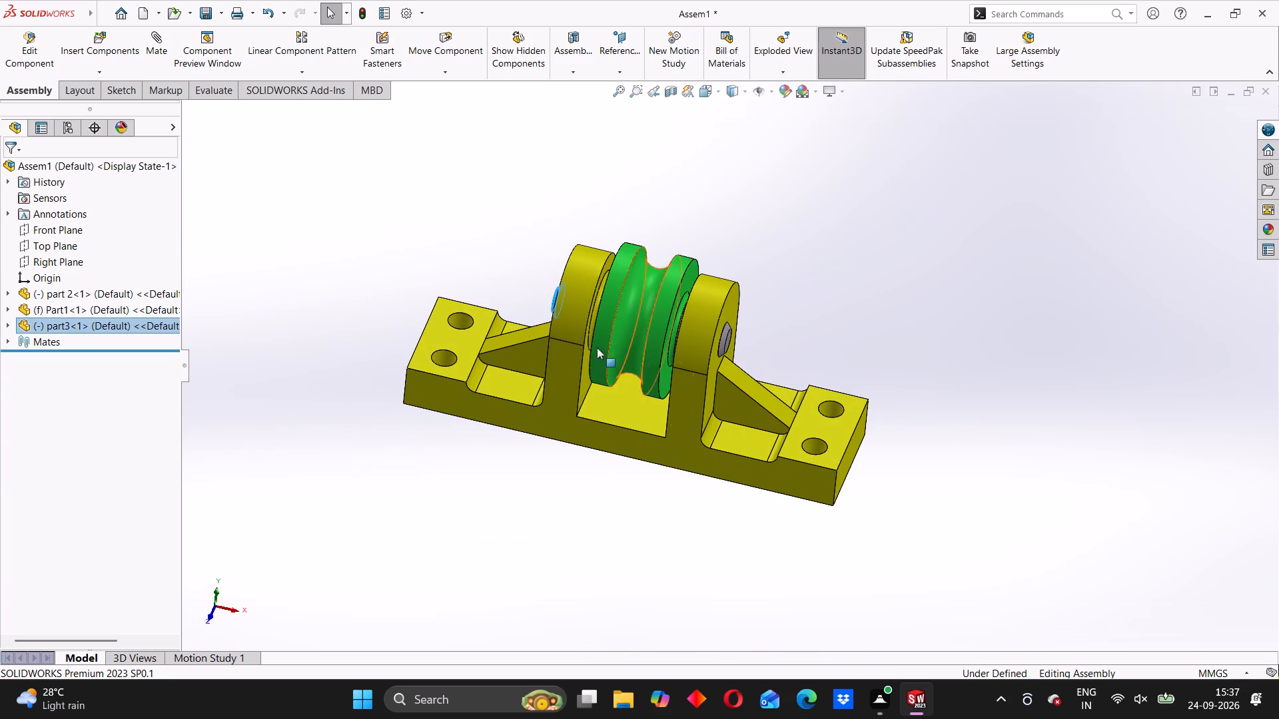
{"action": "left_click", "coordinate": [456, 278]}
Save the assembly as Assem1 in SOLIDWORKS Assembly format in the ASSEMBLY 2 folder under Downloads.
{"action": "left_click", "coordinate": [221, 14]}
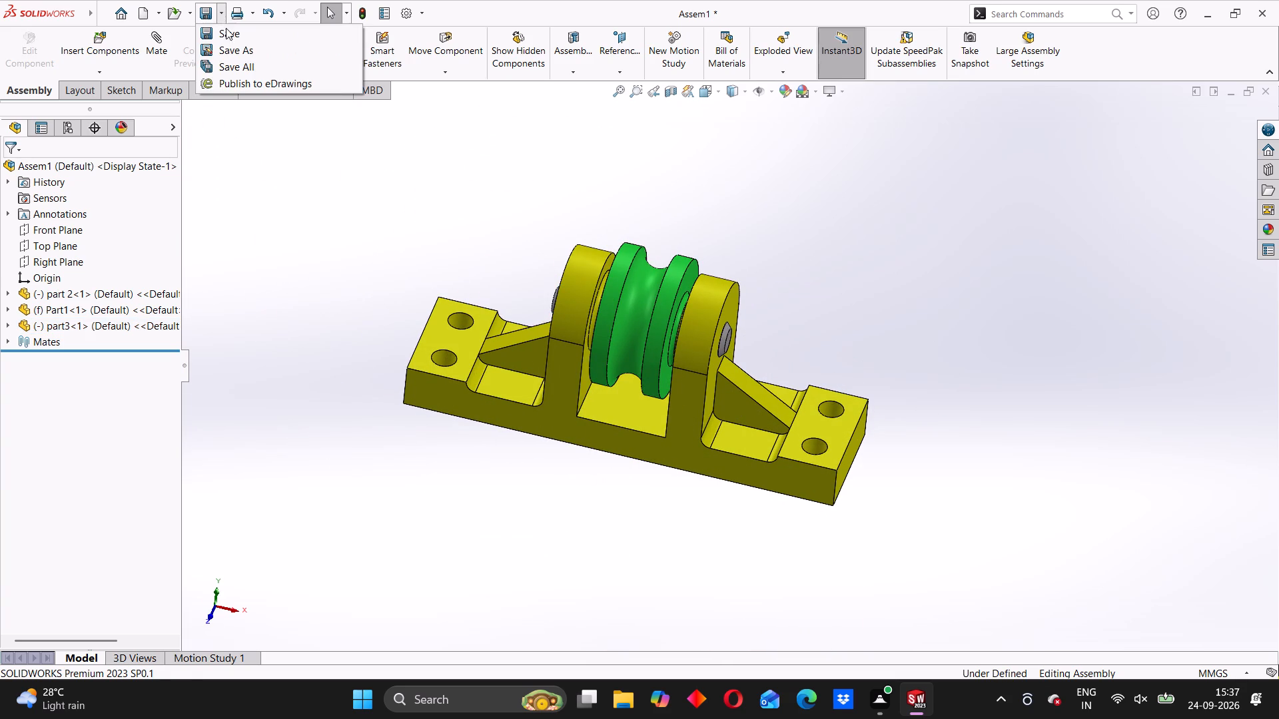
{"action": "left_click", "coordinate": [233, 48]}
{"action": "left_click", "coordinate": [577, 286]}
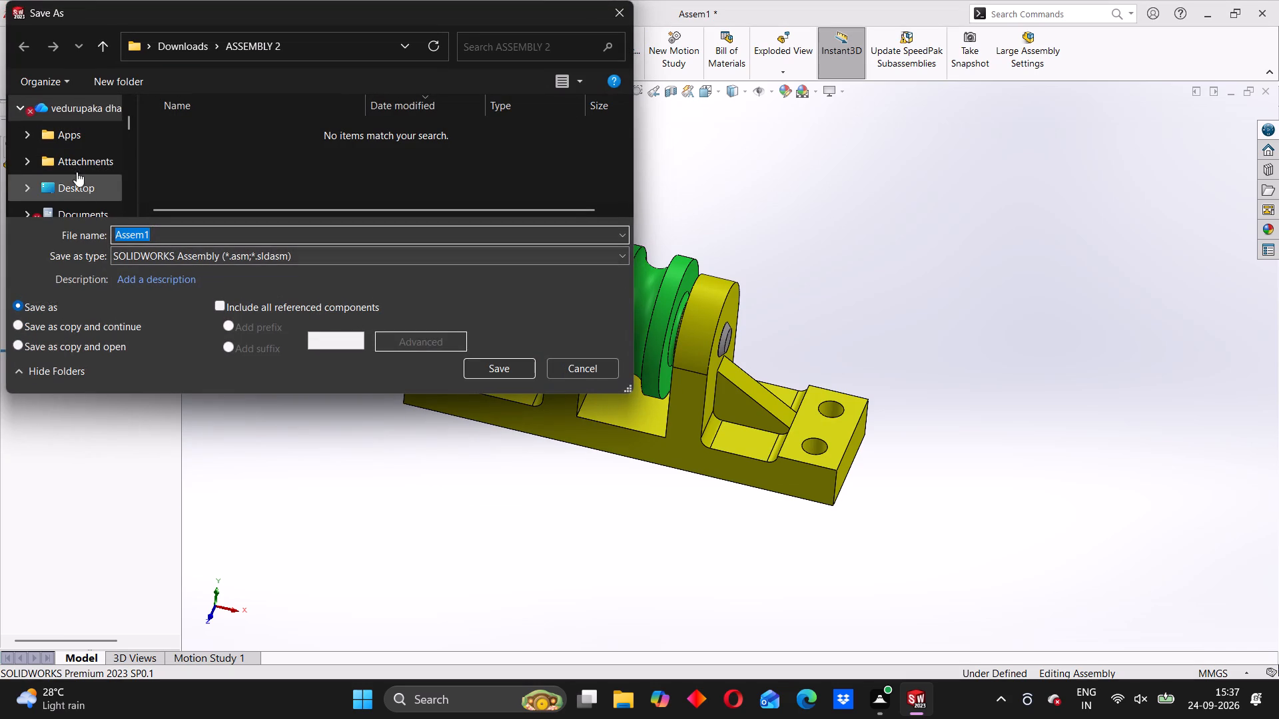
{"action": "scroll", "coordinate": [67, 164], "scroll_direction": "down", "scroll_amount": 3}
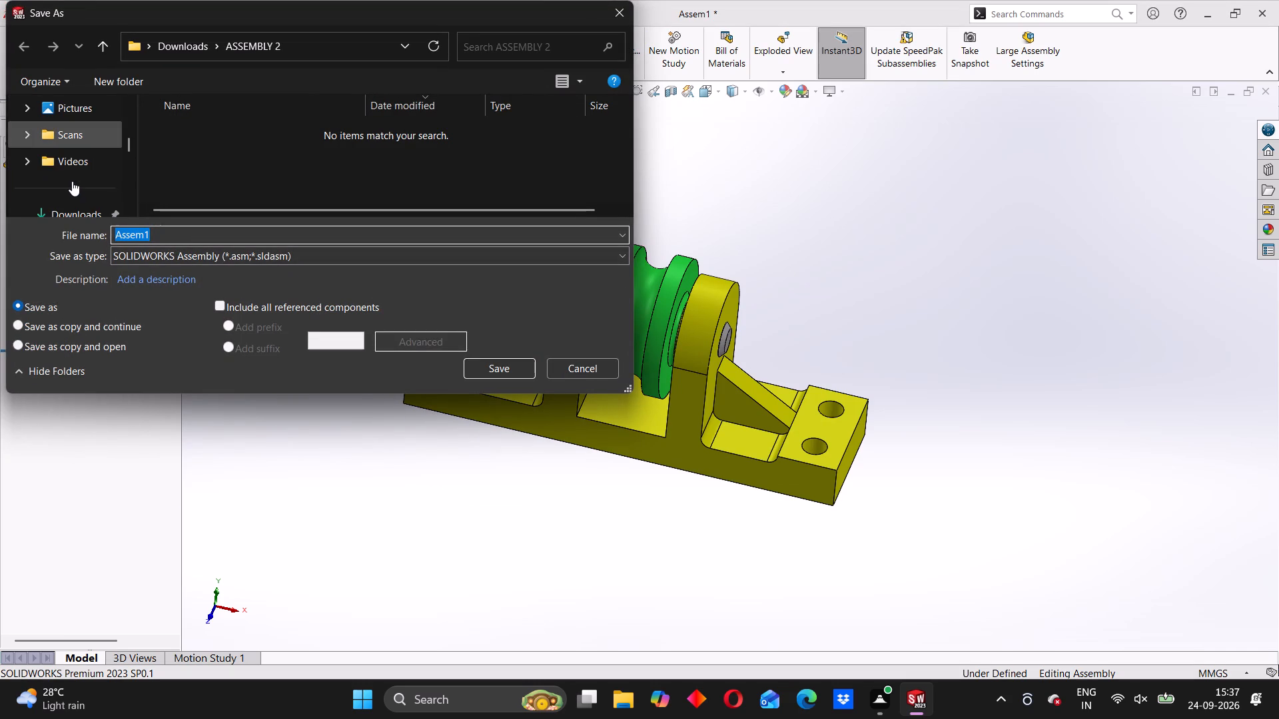
{"action": "scroll", "coordinate": [72, 181], "scroll_direction": "down", "scroll_amount": 1}
{"action": "left_click", "coordinate": [77, 165]}
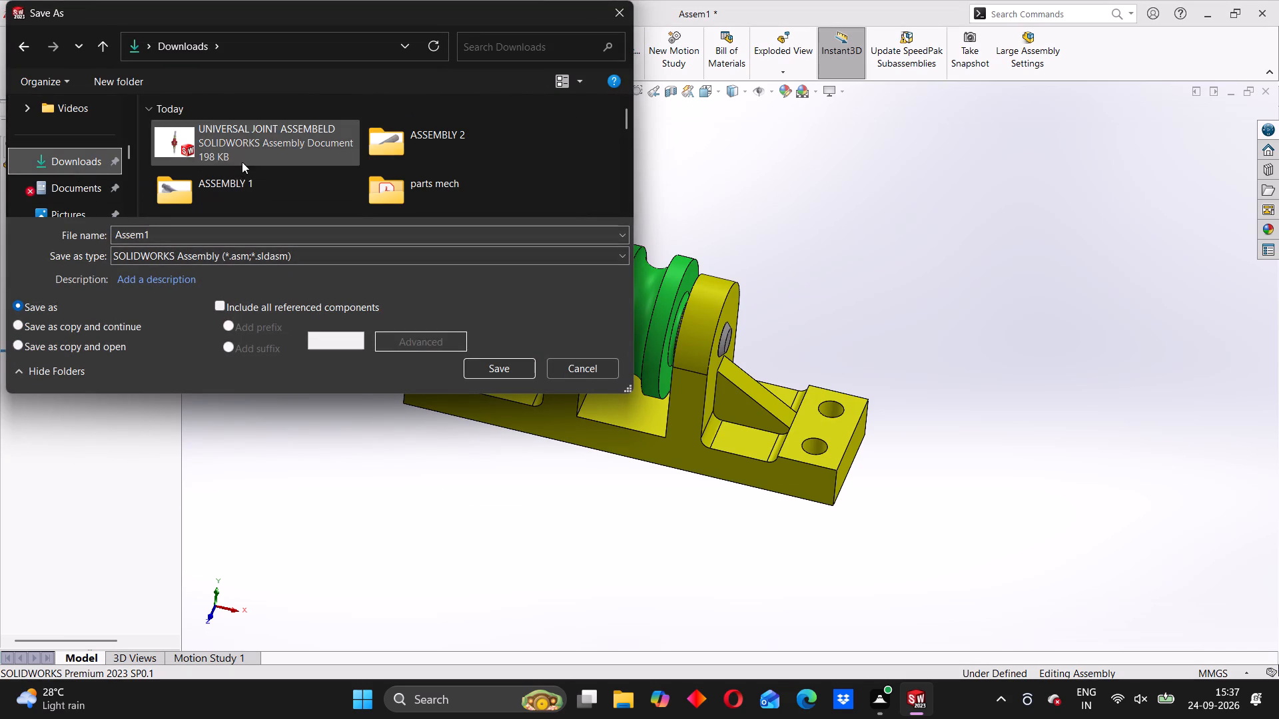
{"action": "double_click", "coordinate": [374, 148]}
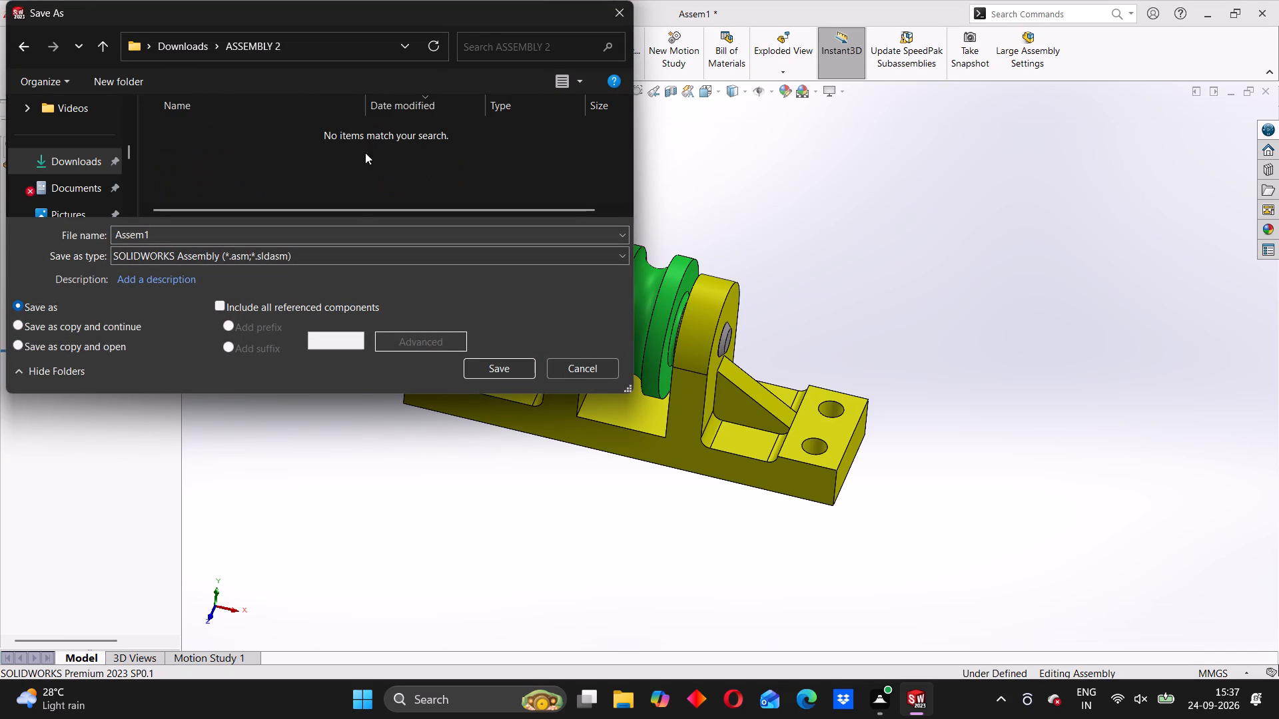
{"action": "left_click", "coordinate": [182, 228]}
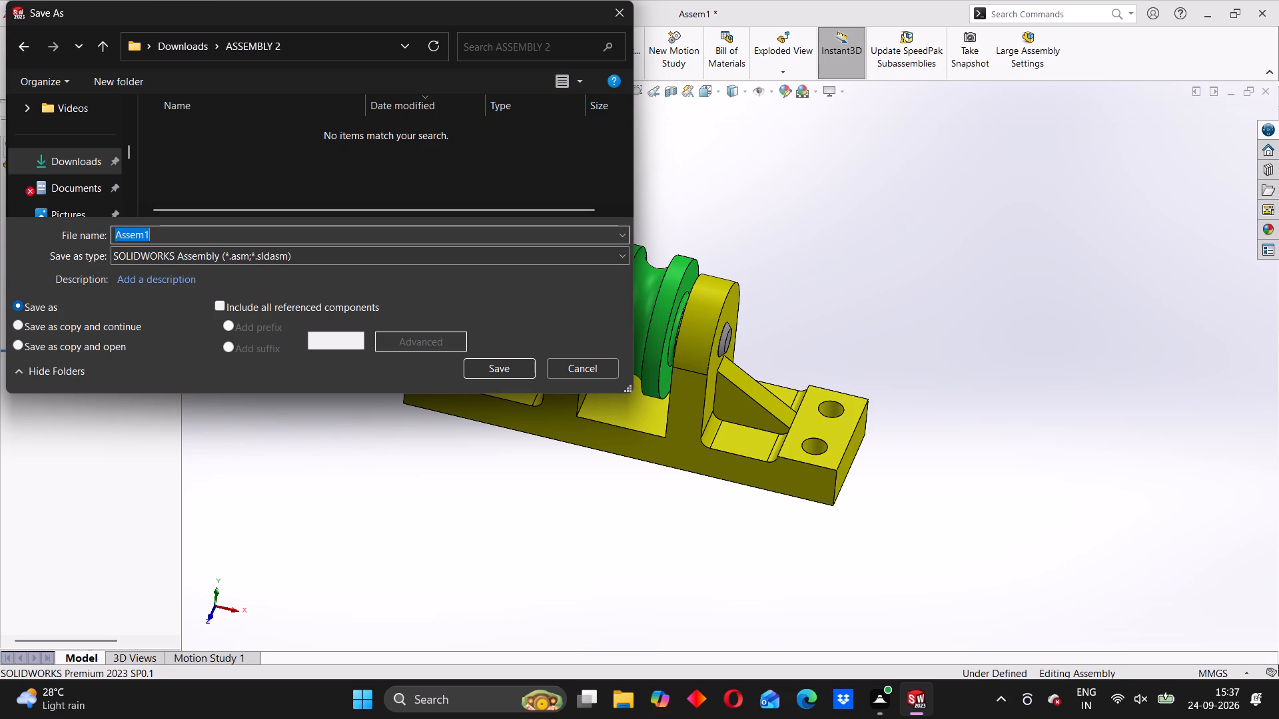
{"action": "left_click", "coordinate": [506, 369]}
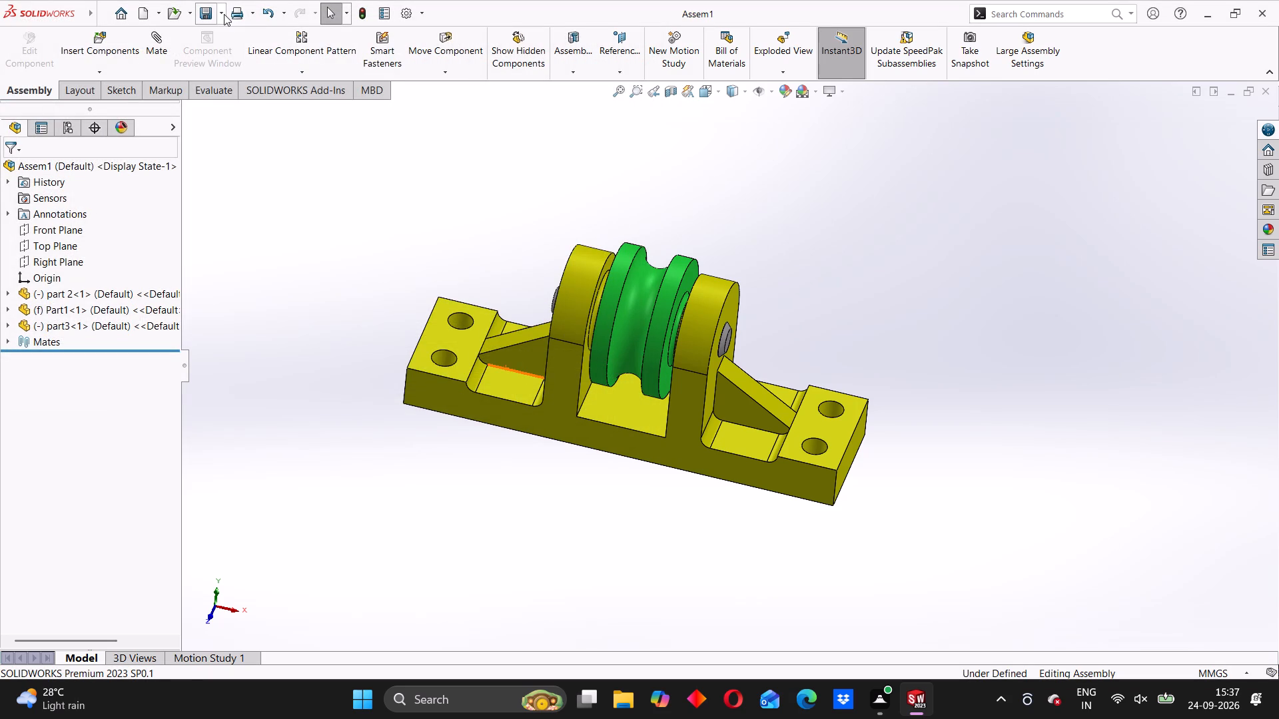
Save a PDF copy of the assembly as Assem1 in the ASSEMBLY 2 folder.
{"action": "left_click", "coordinate": [224, 14]}
{"action": "left_click", "coordinate": [245, 47]}
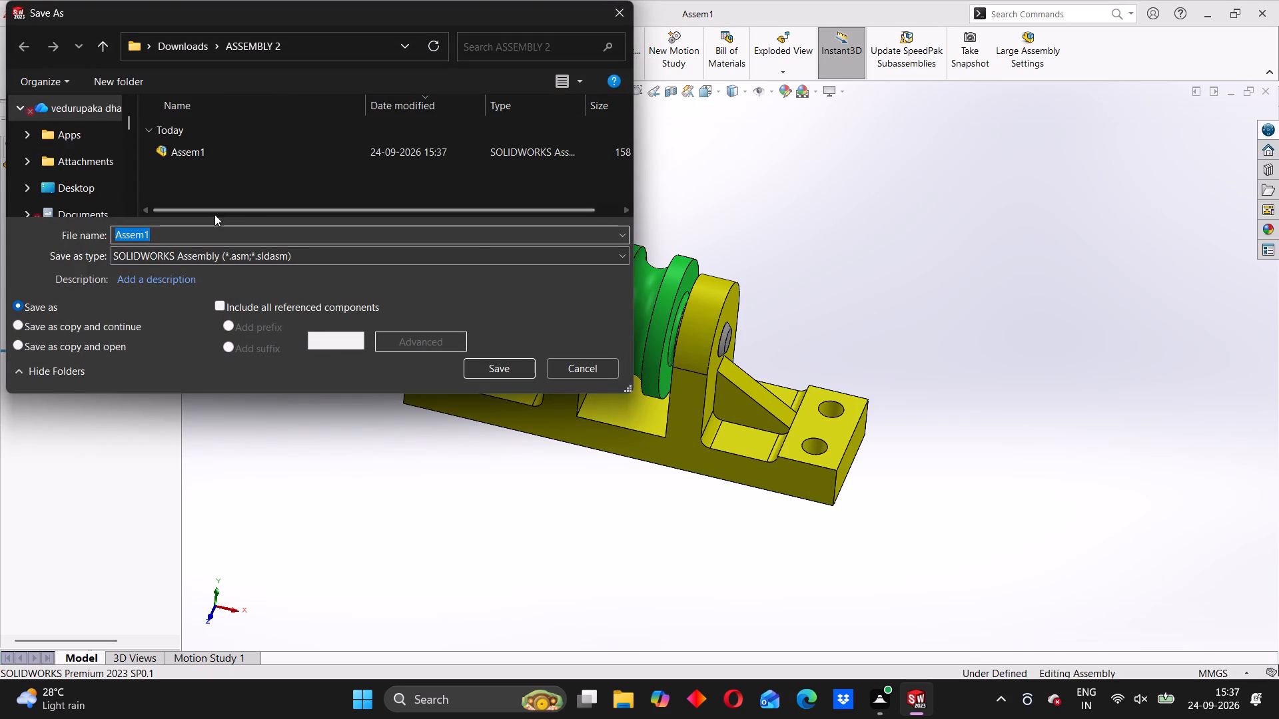
{"action": "left_click", "coordinate": [409, 254]}
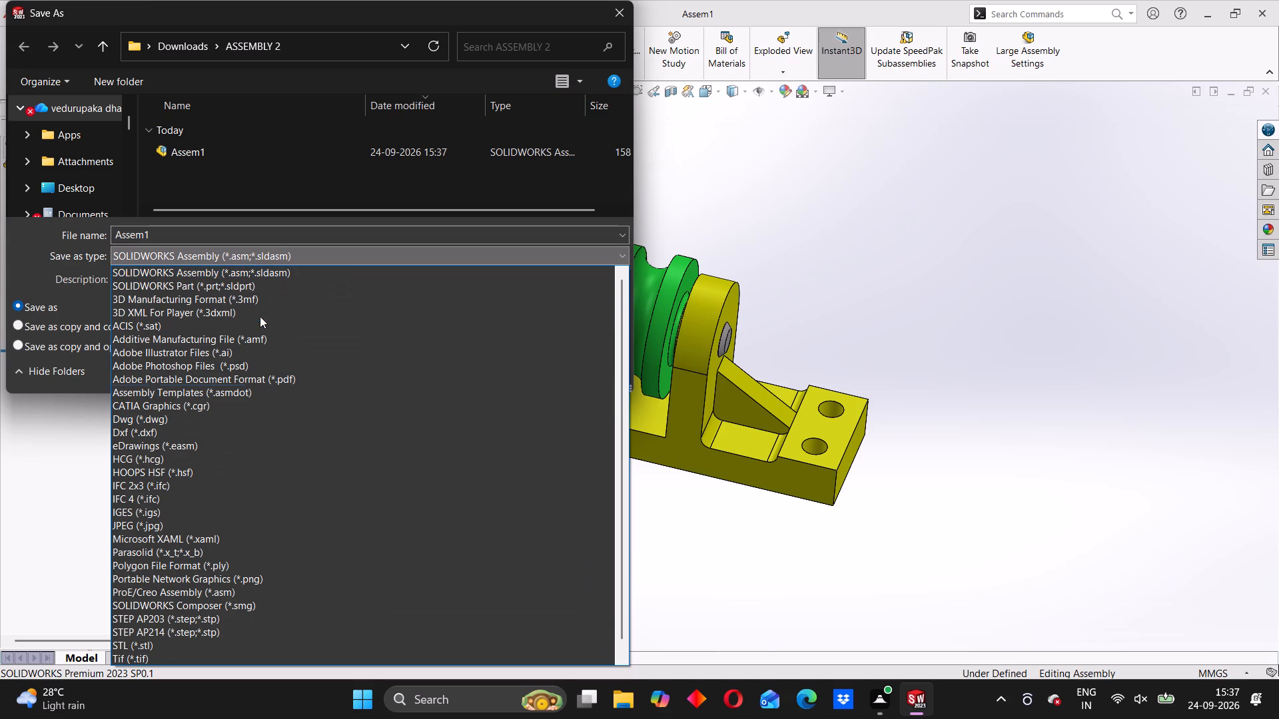
{"action": "left_click", "coordinate": [244, 382]}
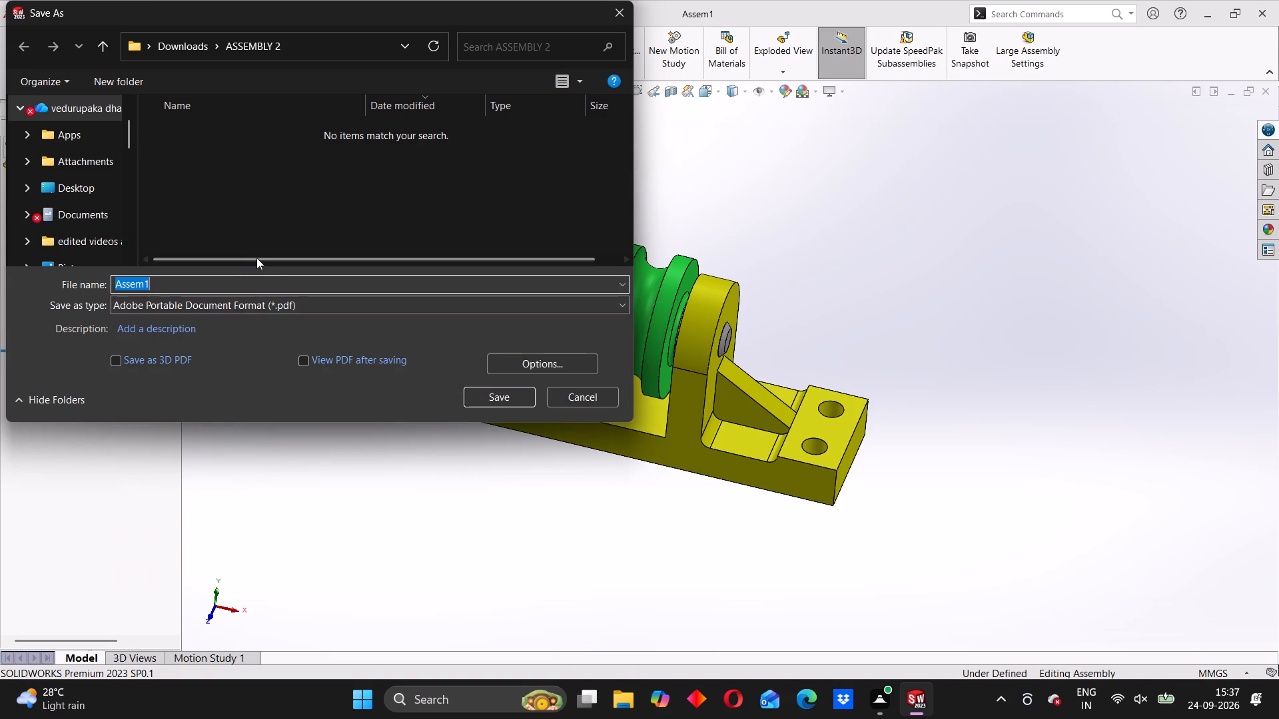
{"action": "left_click", "coordinate": [501, 397]}
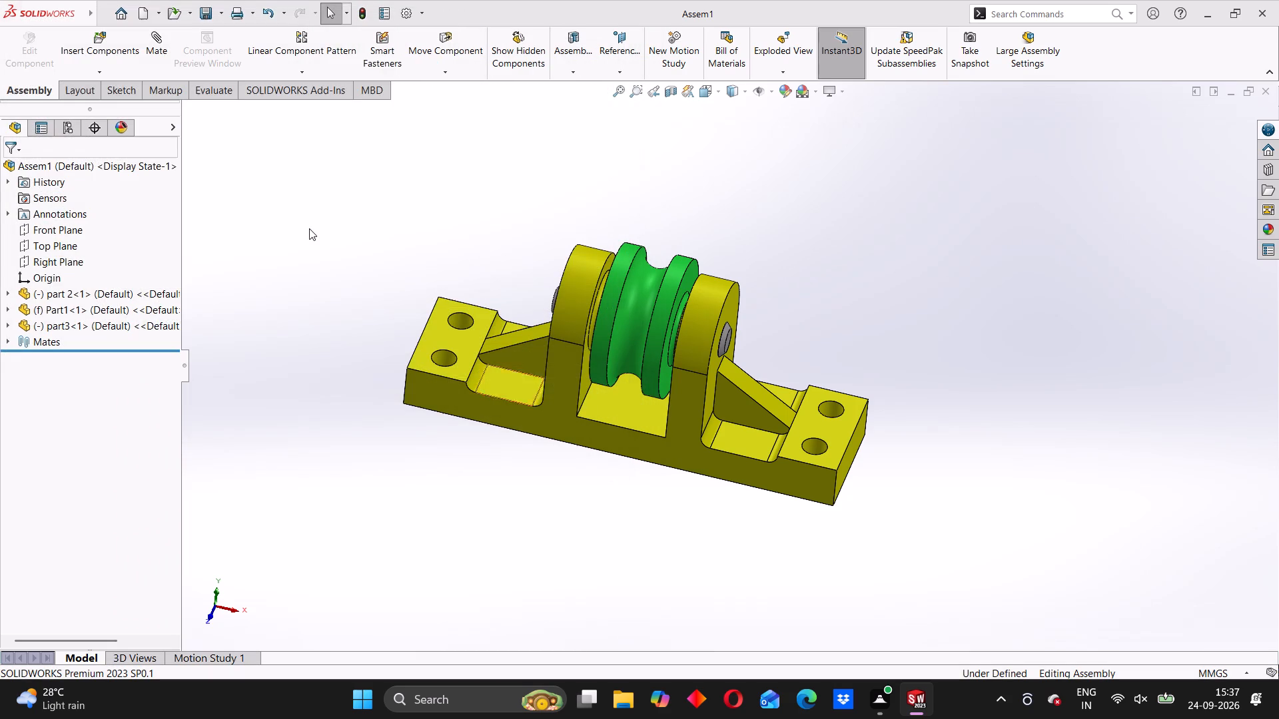